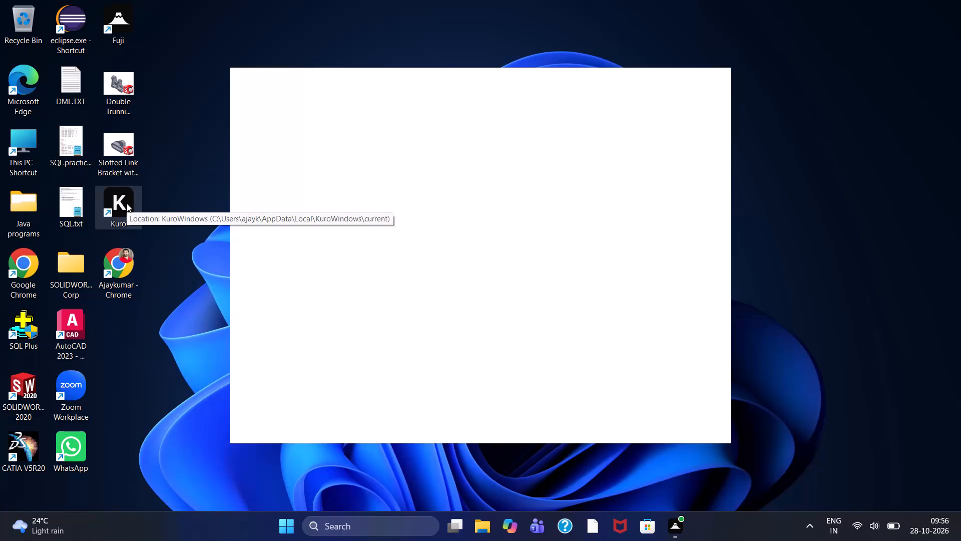
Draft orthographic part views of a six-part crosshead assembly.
Launch the Kuro app from the desktop.
double_click(127, 203)
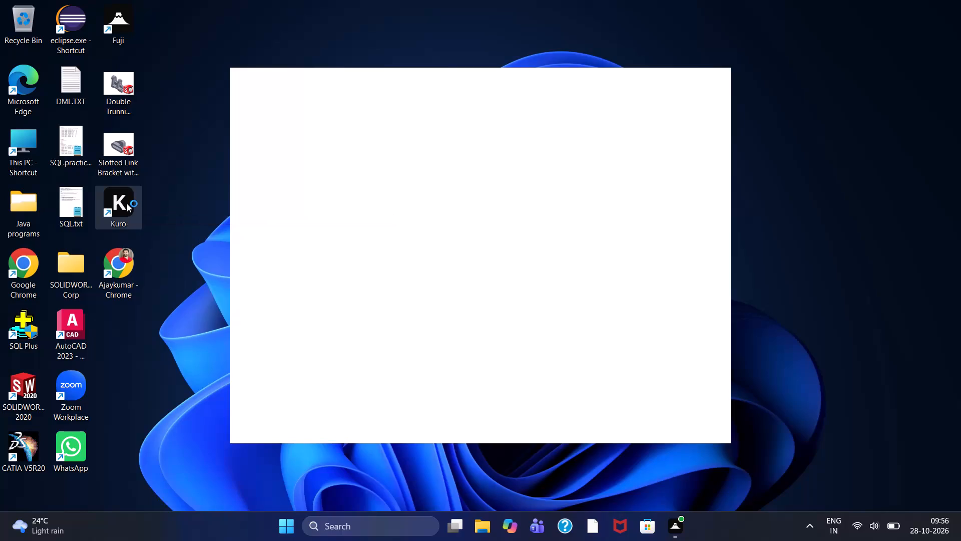
Launch AutoCAD 2023 and create a new blank drawing.
double_click(66, 315)
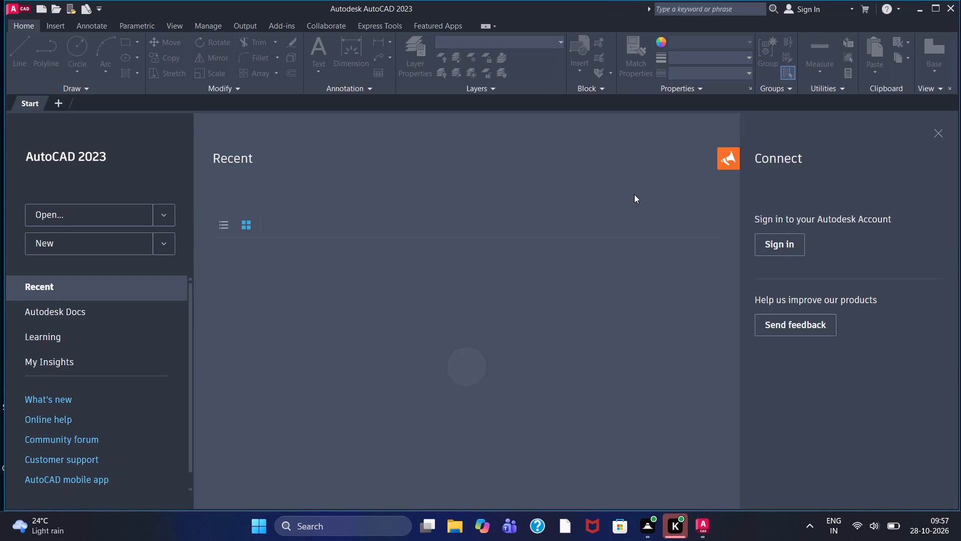
left_click(90, 243)
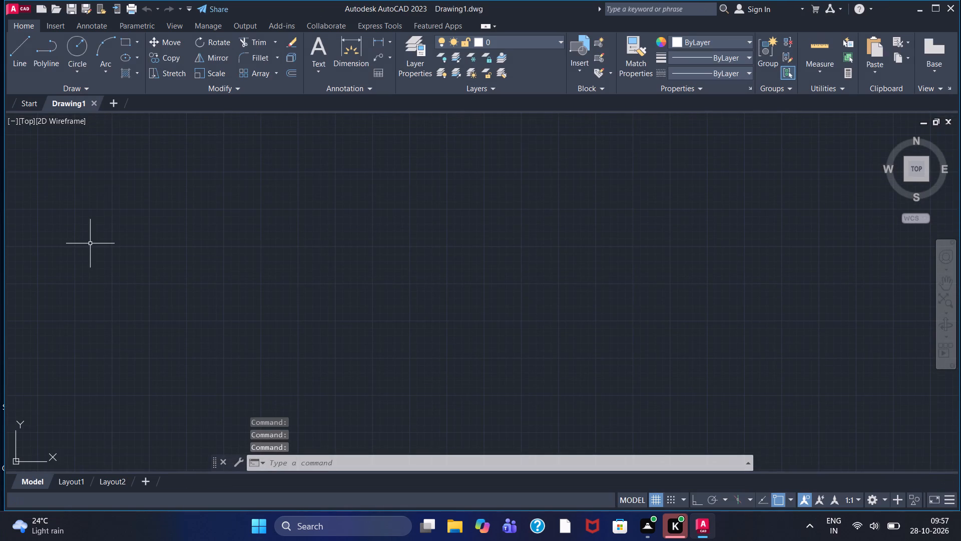
Turn on Ortho mode for drawing straight horizontal and vertical lines.
scroll(129, 271, "up", 3)
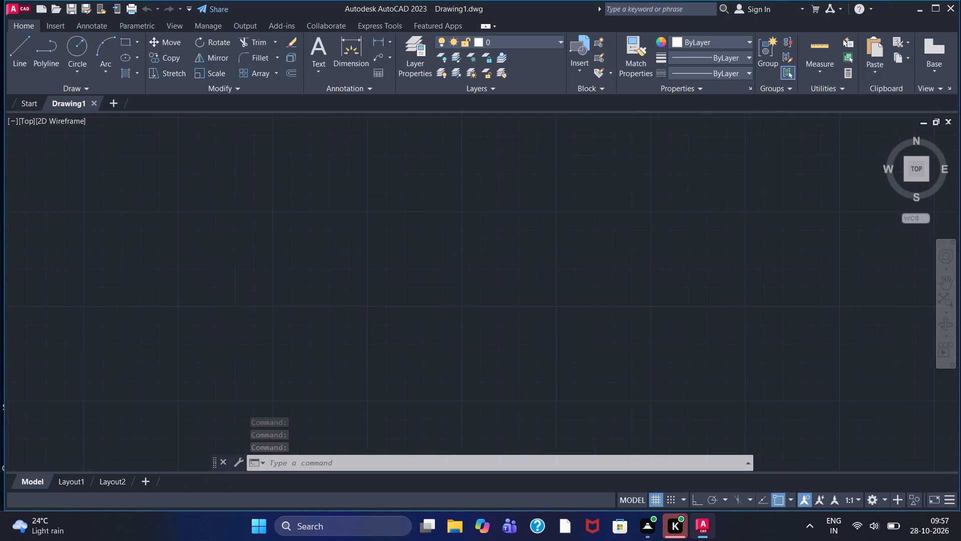
scroll(128, 255, "up", 2)
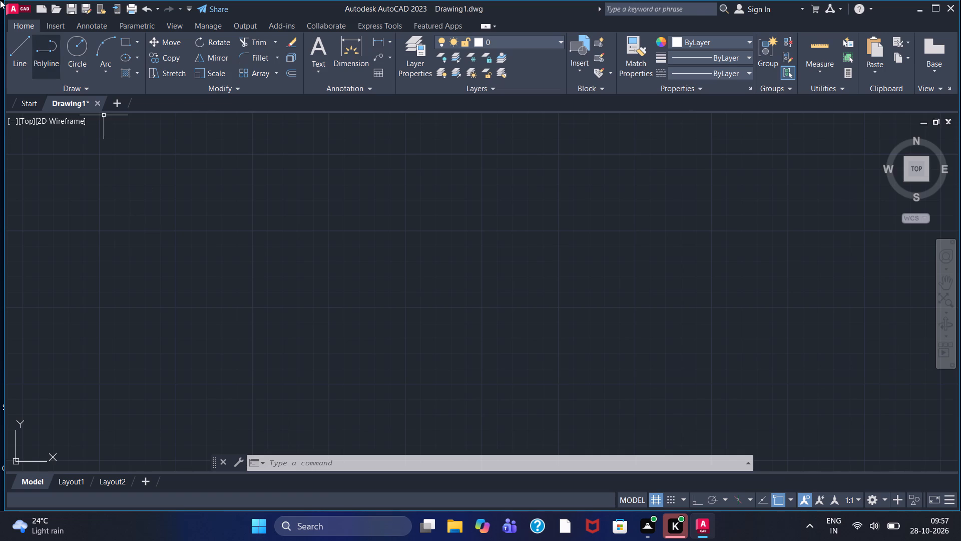
left_click(13, 60)
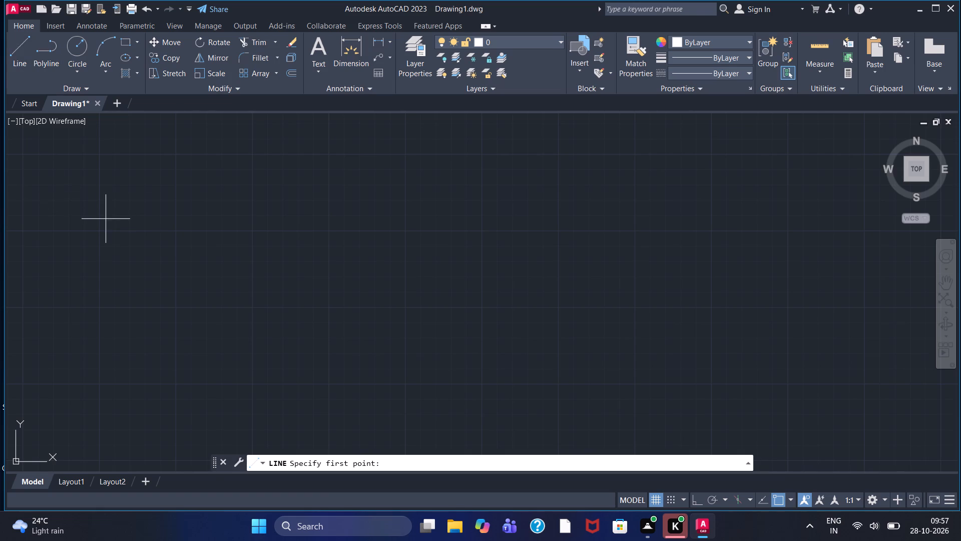
key("F8")
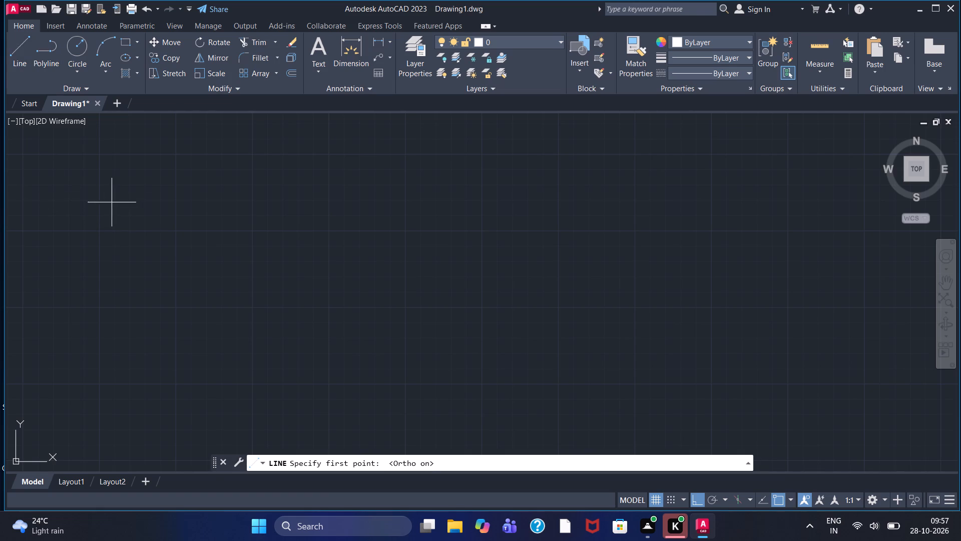
left_click(101, 172)
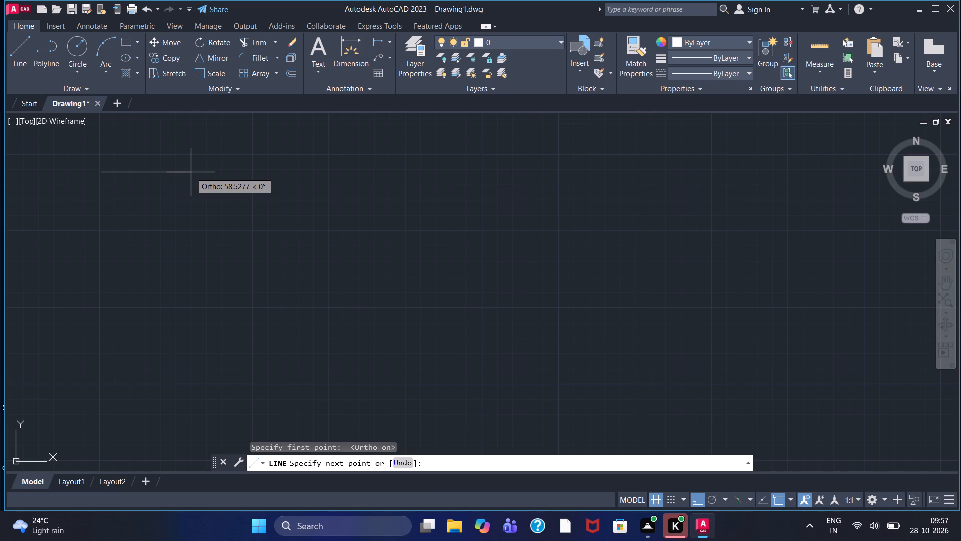
key("Escape")
Draw a closed horizontal base rectangle, 210 long and 30 high, from individual lines.
left_click(27, 73)
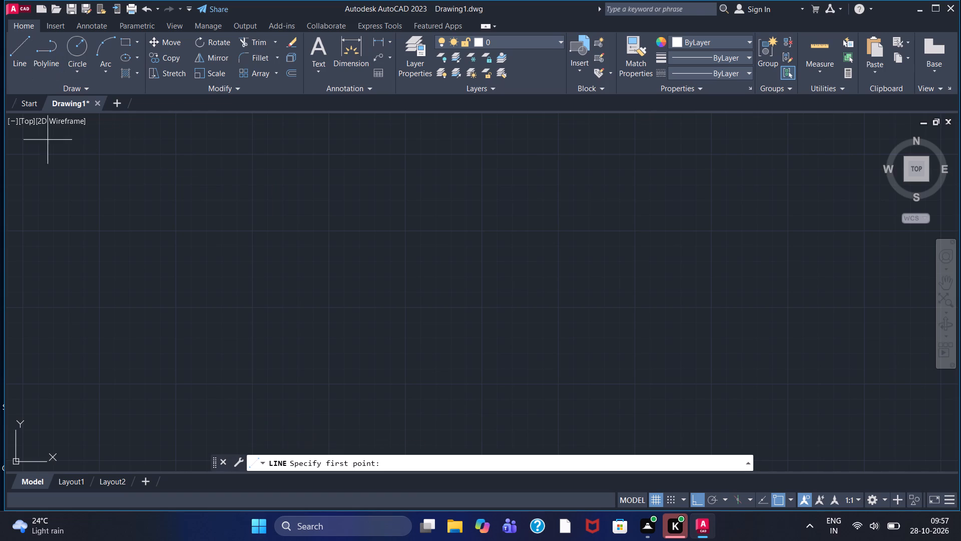
left_click(145, 351)
type("210")
key("Return")
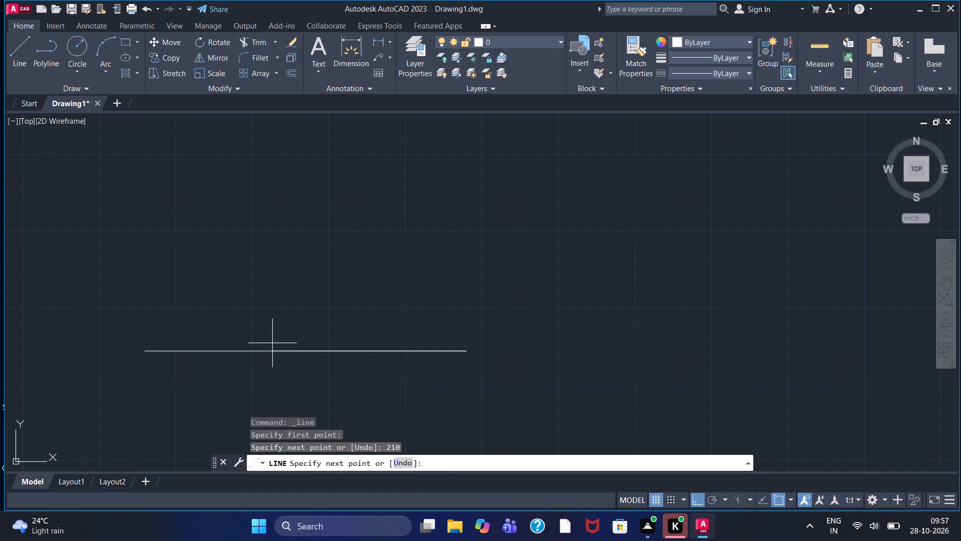
type("30")
key("Return")
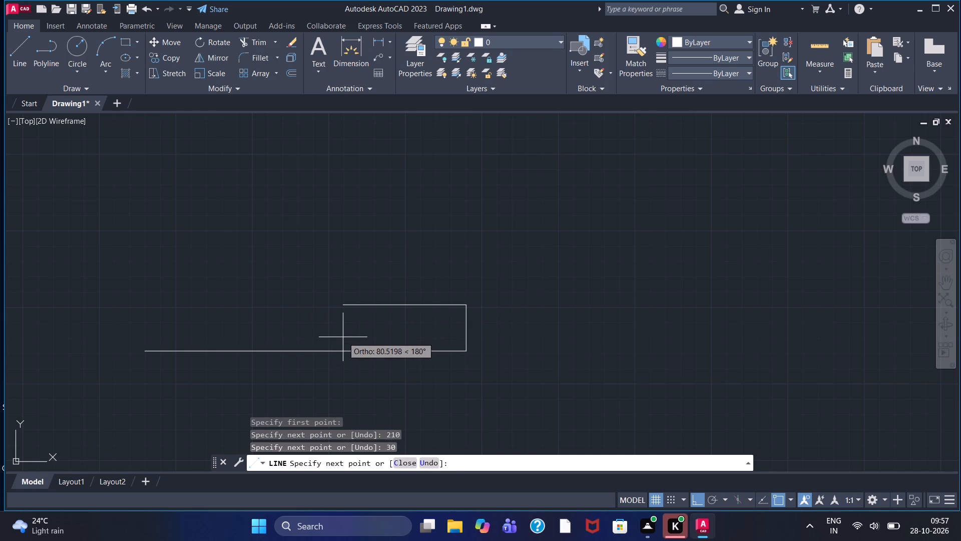
type("210")
key("Return")
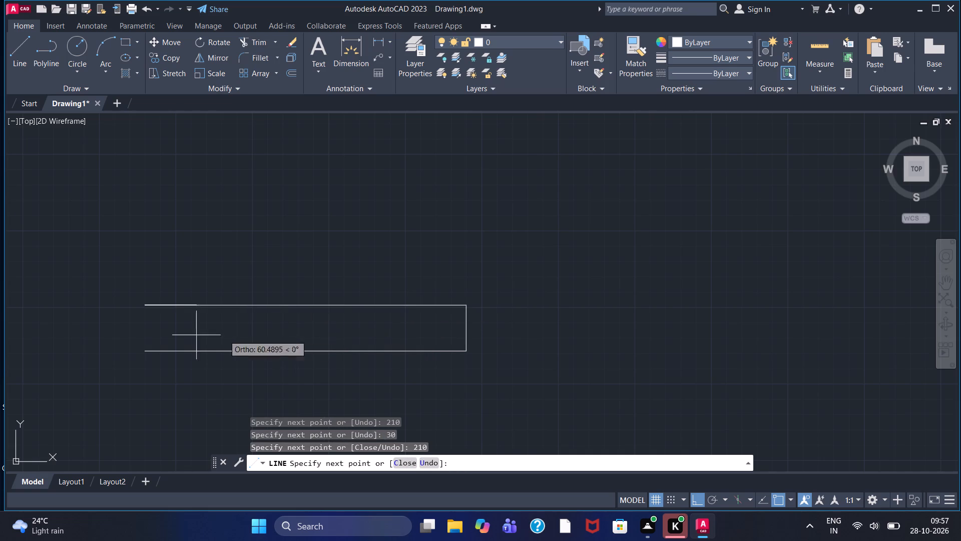
left_click(145, 353)
key("Escape")
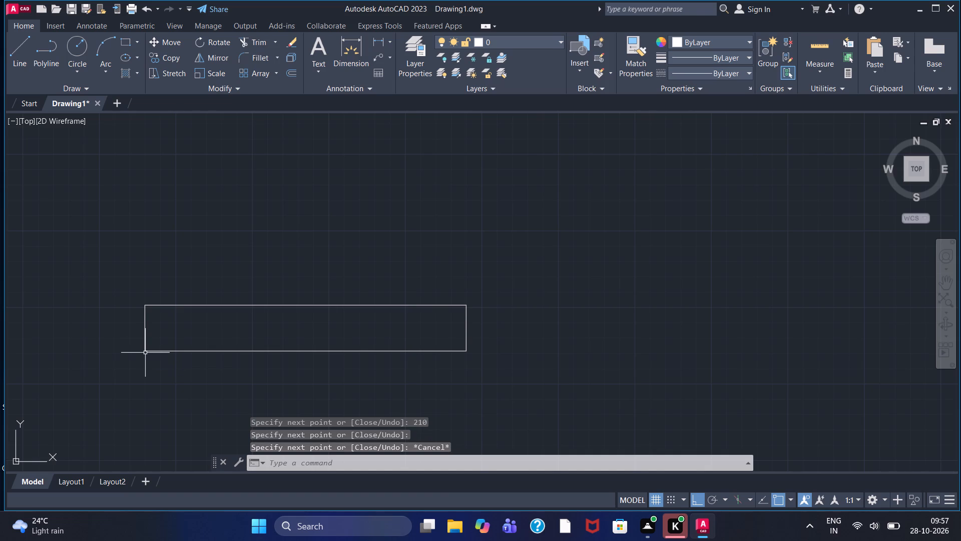
From the midpoint of the base's top edge, draw a line 50 to the left, continuing 300 straight up.
left_click(27, 57)
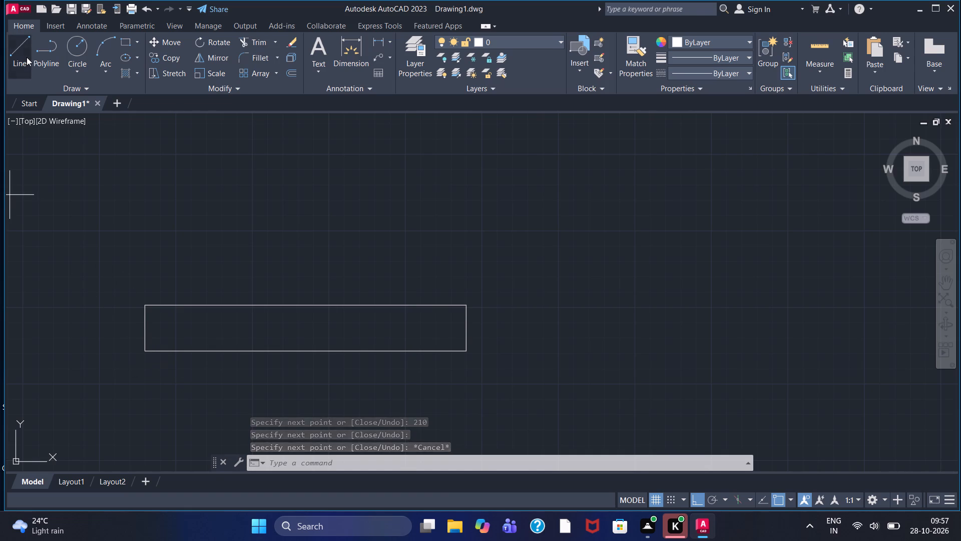
left_click(307, 304)
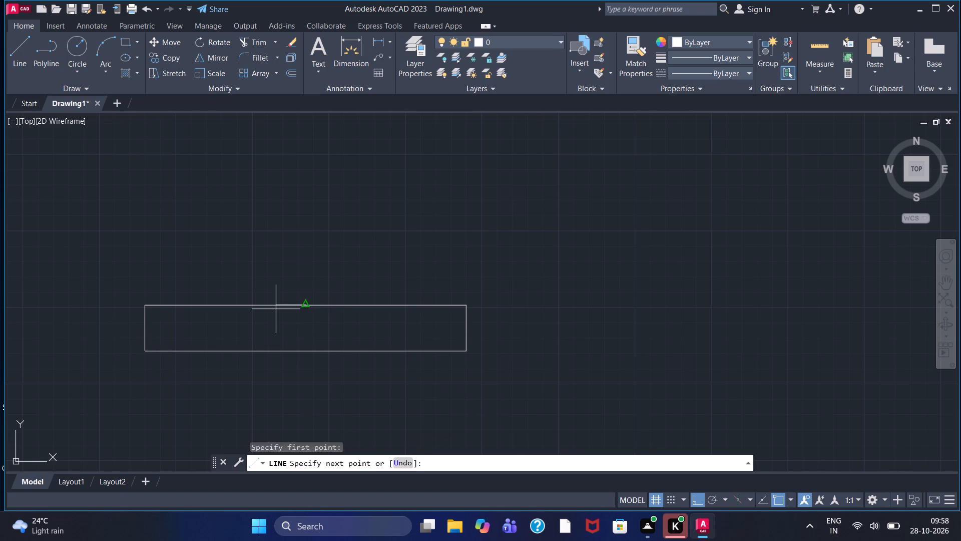
left_click(276, 309)
type("50")
key("Return")
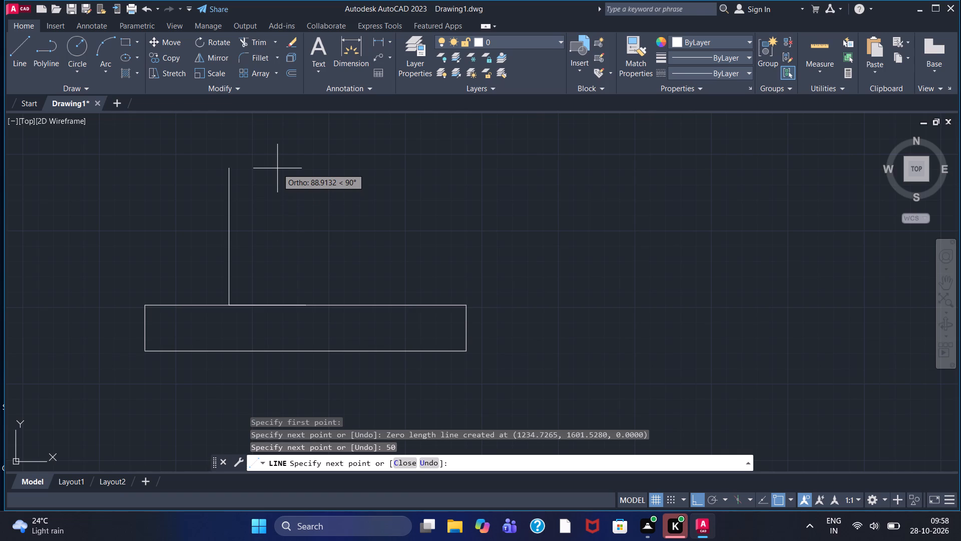
middle_click_drag(277, 168, 275, 196)
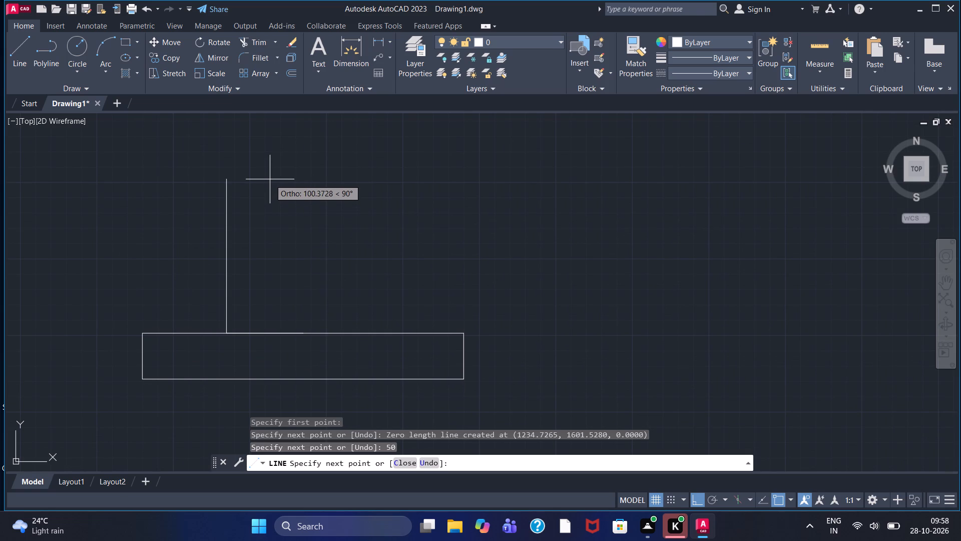
key("3")
type("00")
key("Return")
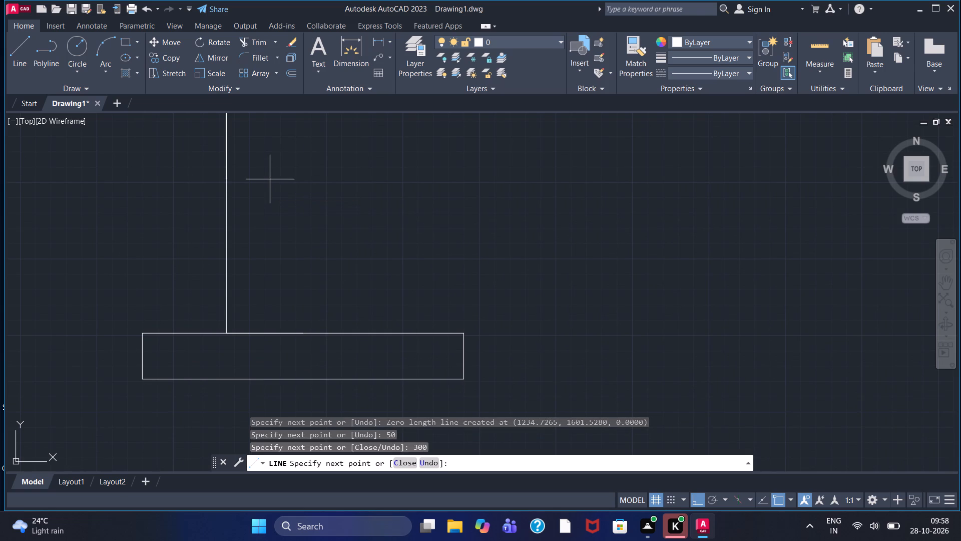
Continue the outline 100 to the right, ending with a vertical line about 307 long down past the base's top edge.
scroll(269, 181, "down", 2)
middle_click_drag(269, 183, 263, 269)
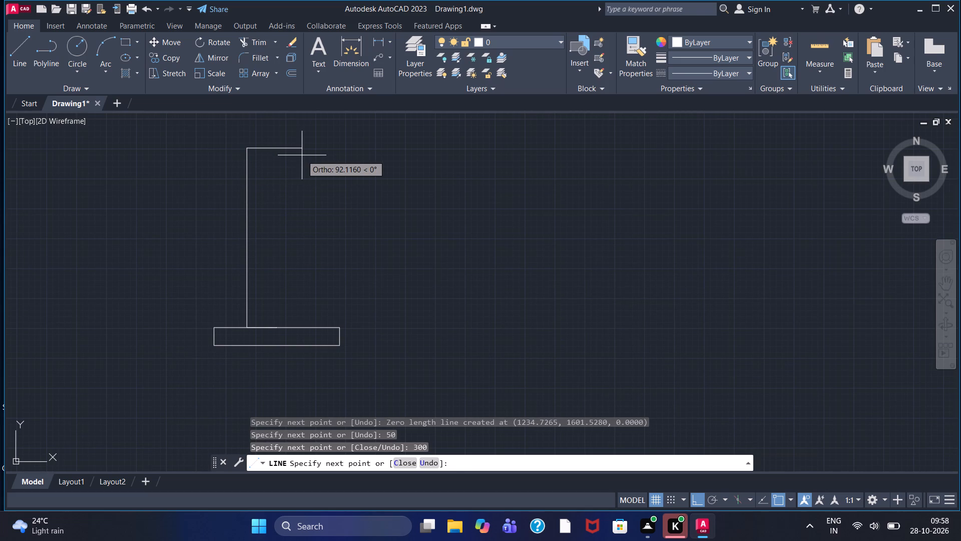
type("100")
key("Return")
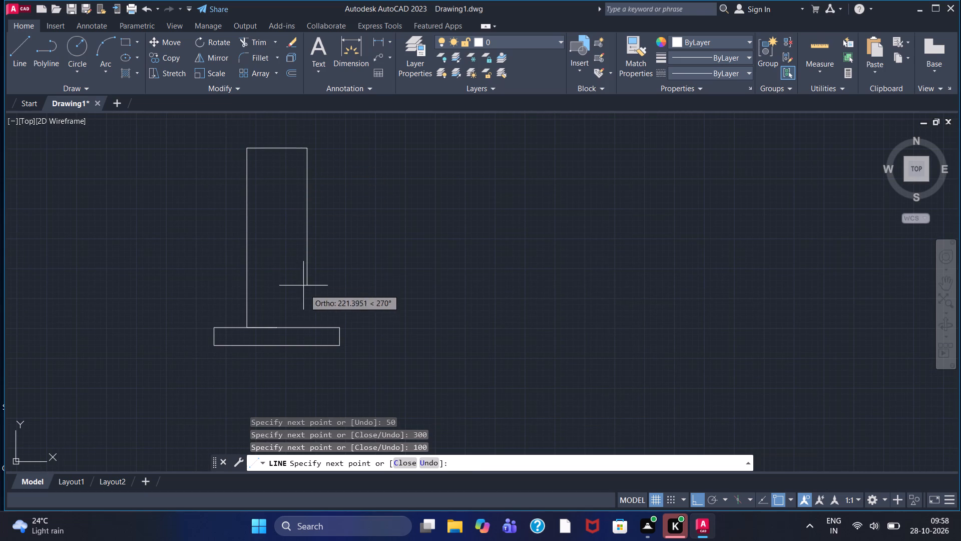
scroll(309, 332, "up", 3)
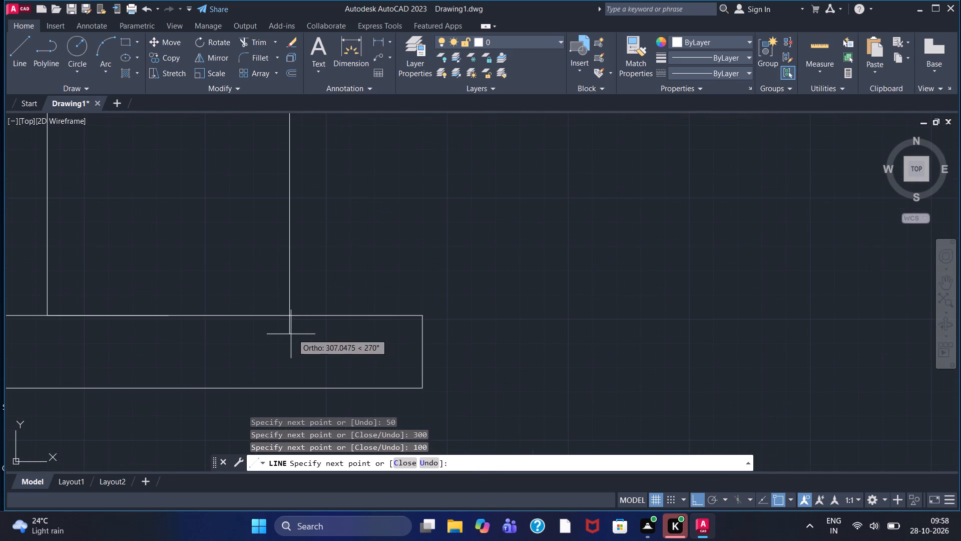
left_click(291, 334)
key("Escape")
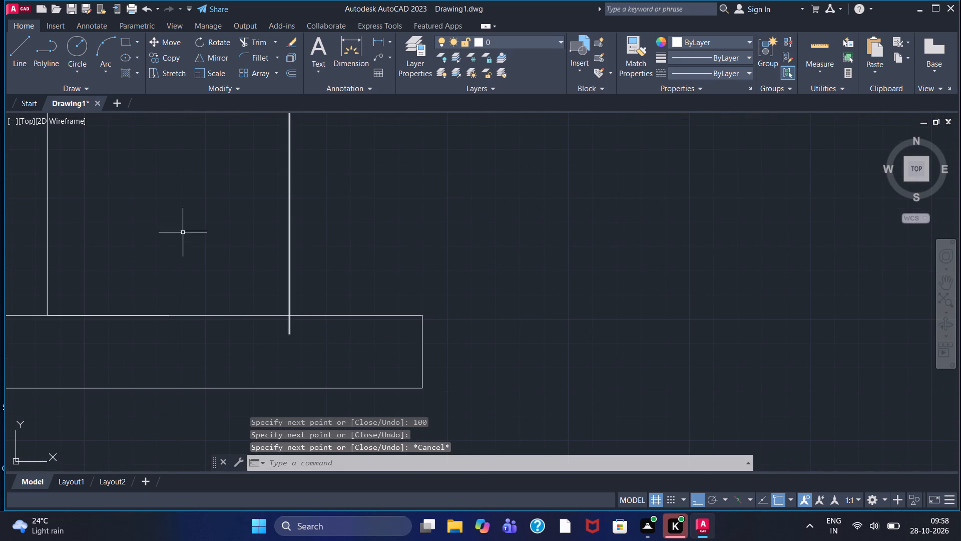
Trim the end of the right vertical line that extends below the base's top edge.
left_click(250, 41)
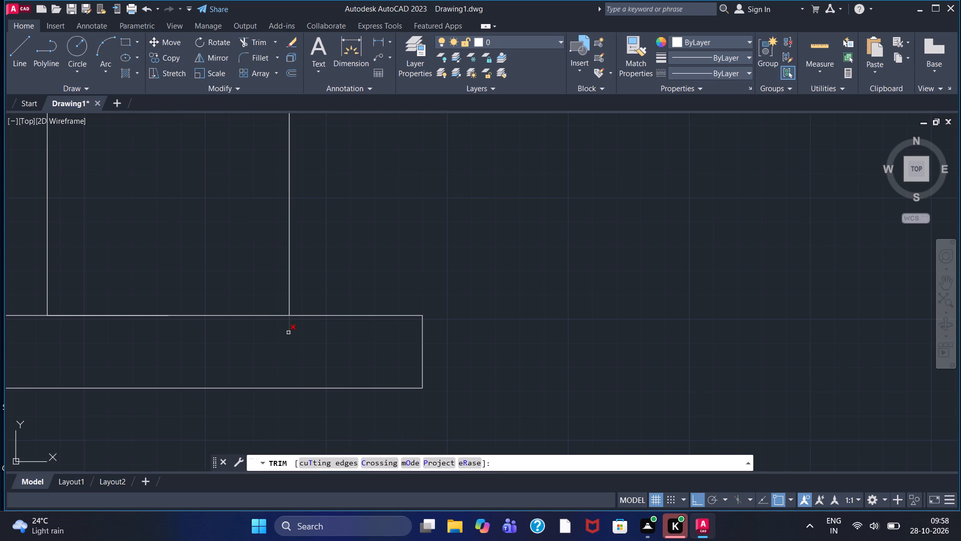
left_click(288, 333)
scroll(250, 272, "down", 2)
scroll(249, 271, "up", 1)
key("Escape")
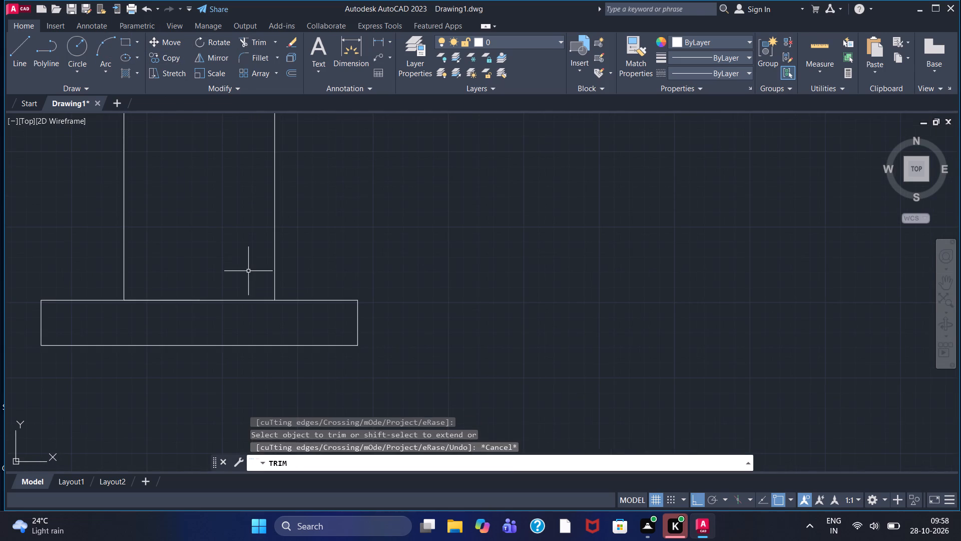
From the base's top-left corner, draw a line 165 up, continuing horizontally to the right beyond the tall rectangle.
scroll(227, 219, "down", 2)
middle_click_drag(227, 225, 257, 342)
scroll(248, 323, "up", 1)
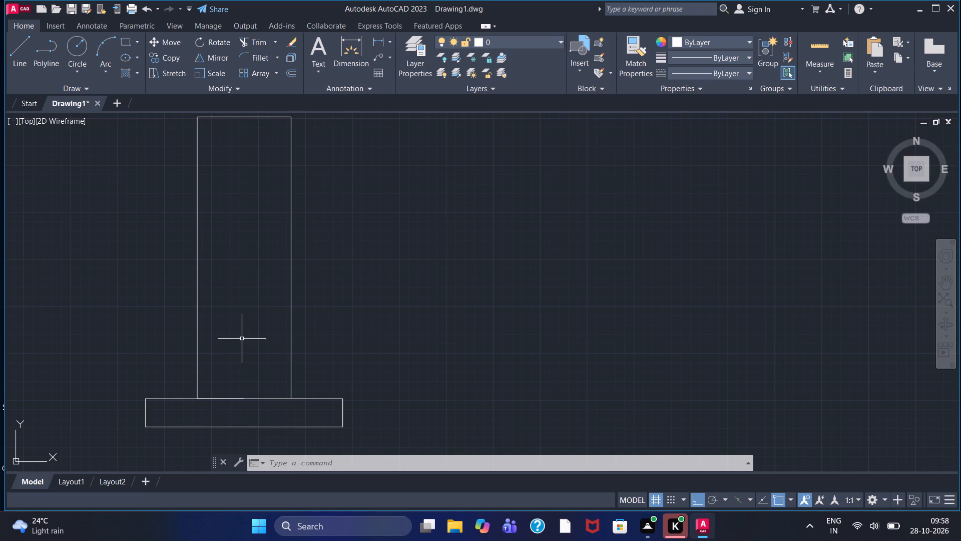
left_click(26, 61)
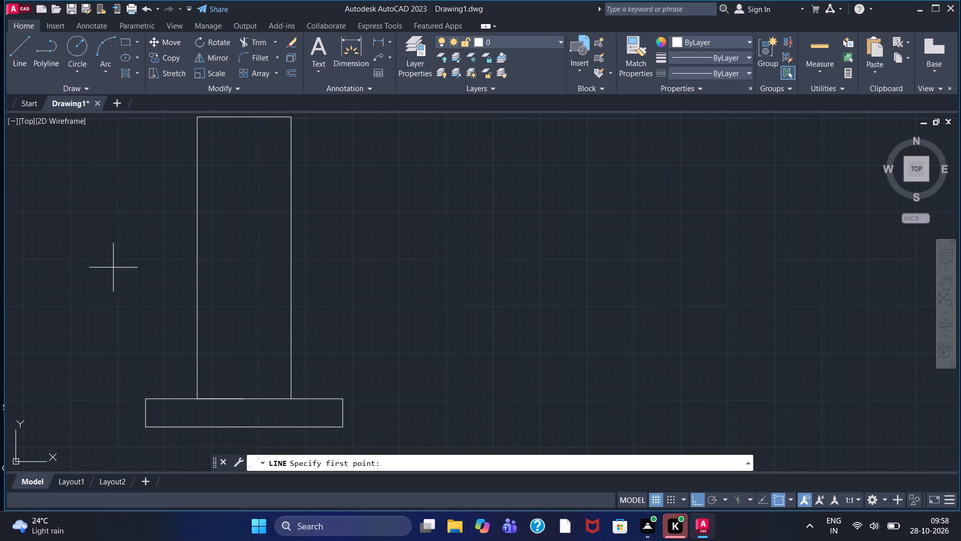
left_click(147, 397)
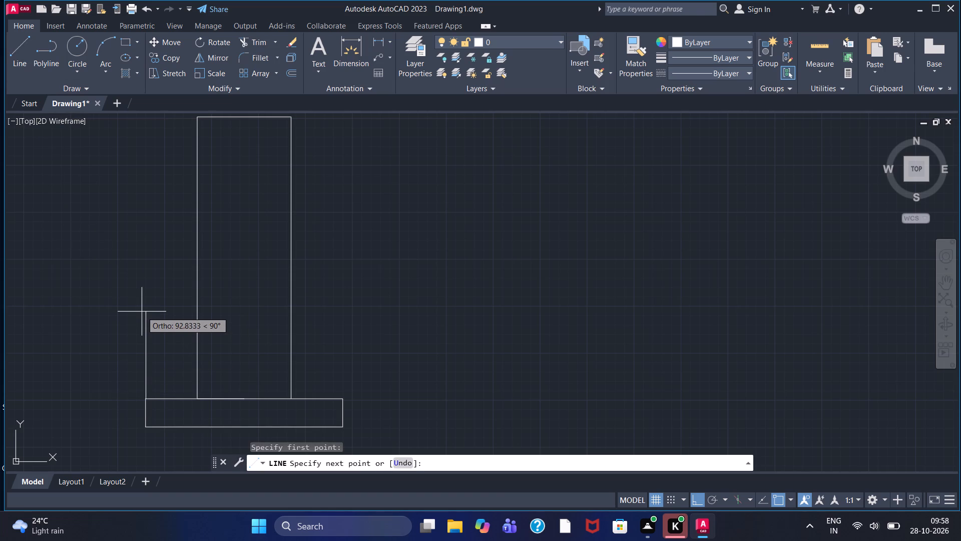
type("165")
key("Return")
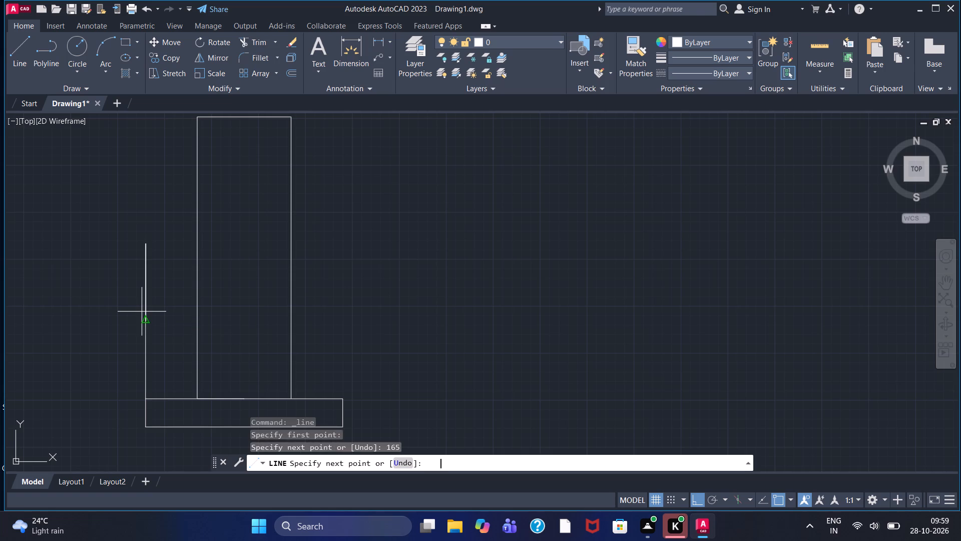
left_click(320, 271)
right_click(320, 271)
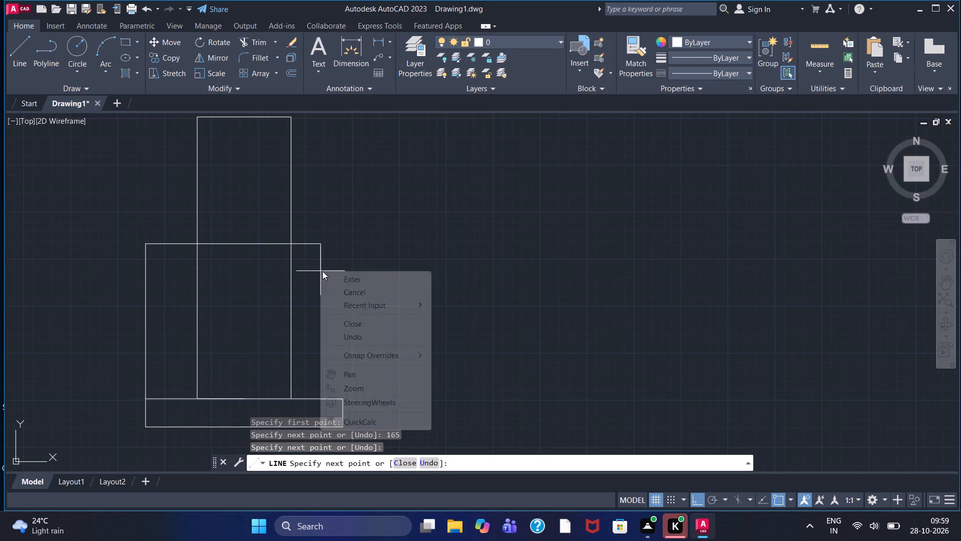
left_click(337, 281)
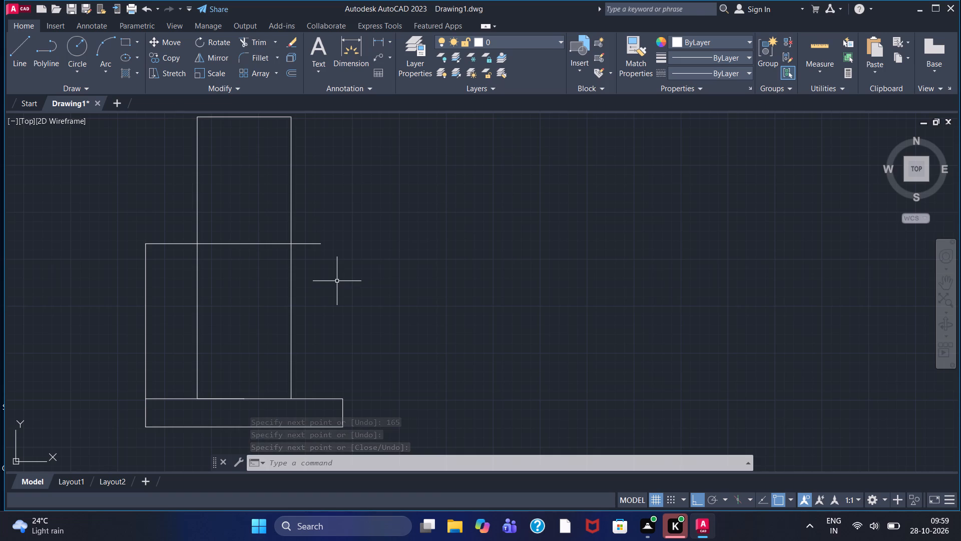
Trim the horizontal line's overhang beyond the tall rectangle and the upper part of that rectangle's left side.
left_click(248, 40)
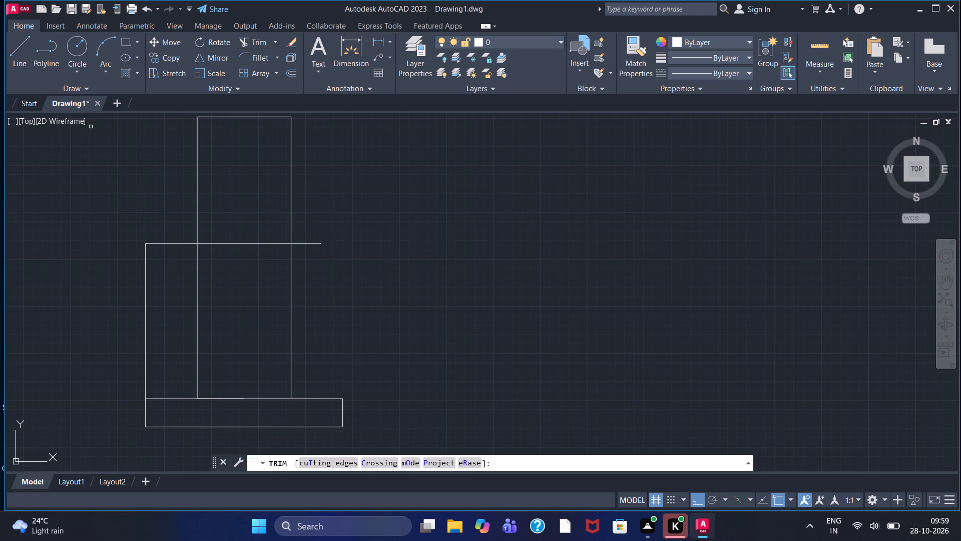
left_click(314, 244)
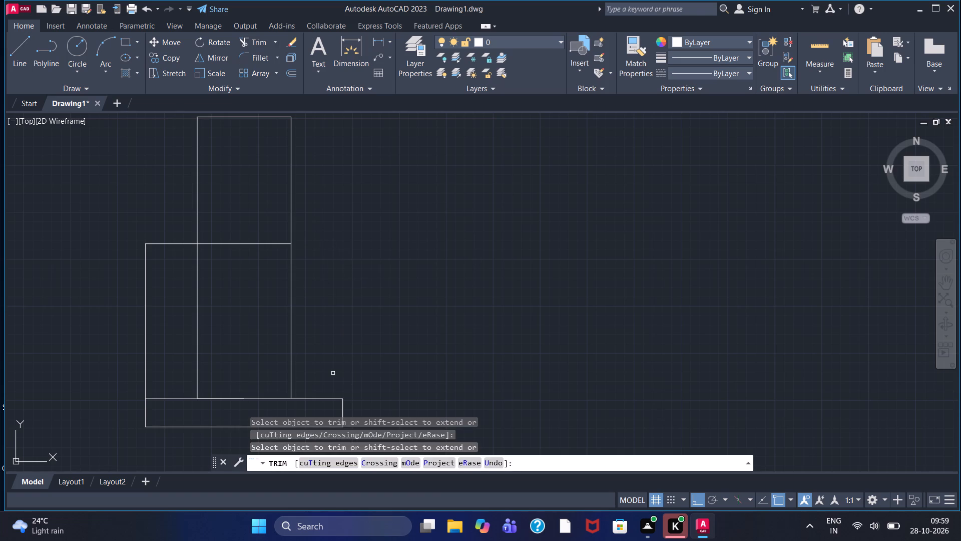
left_click(197, 211)
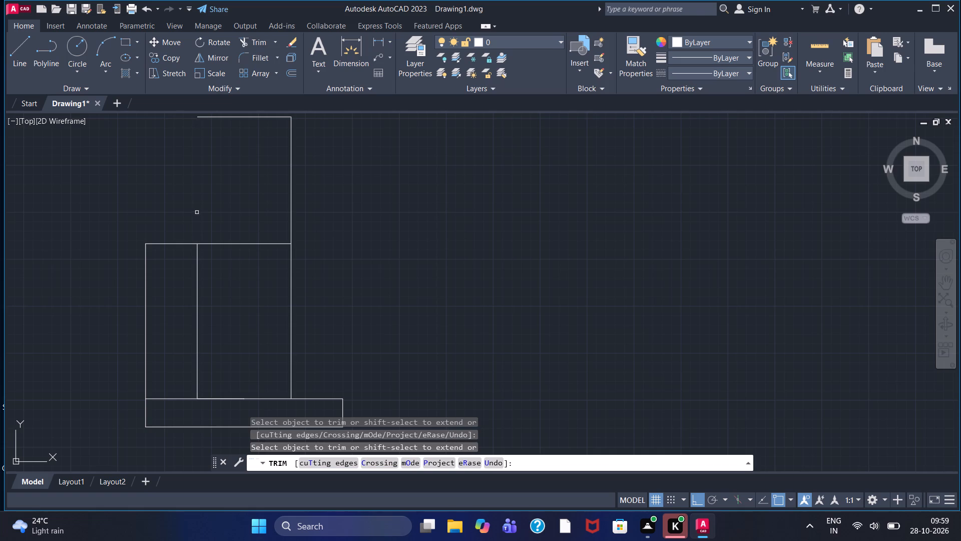
Draw a line 40 to the left from where the horizontal line meets the tall outline's right side.
left_click(17, 48)
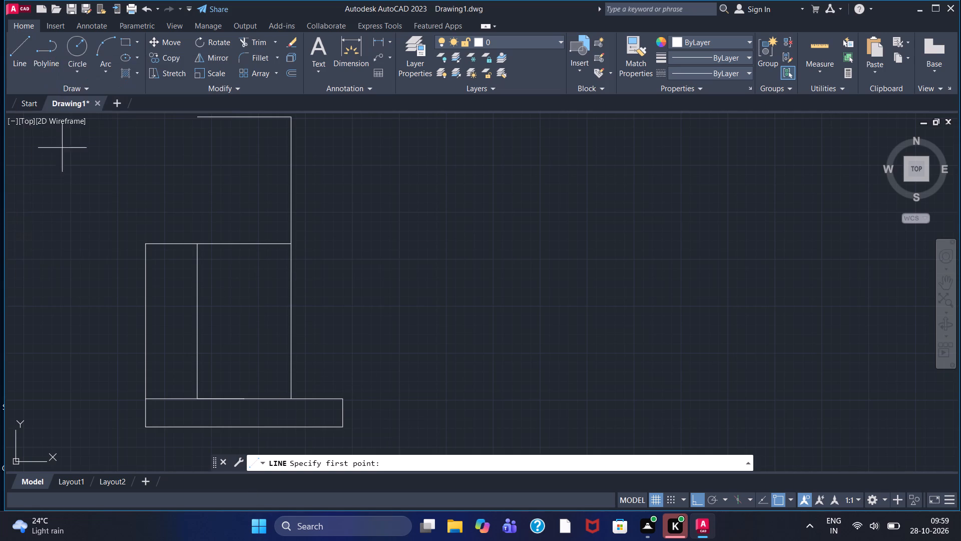
left_click(19, 58)
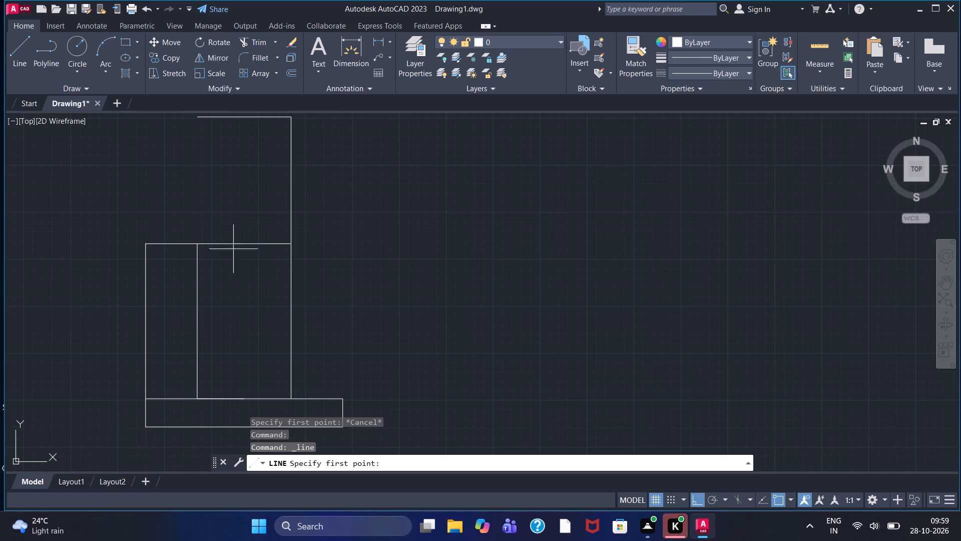
left_click(290, 242)
type("40")
key("Return")
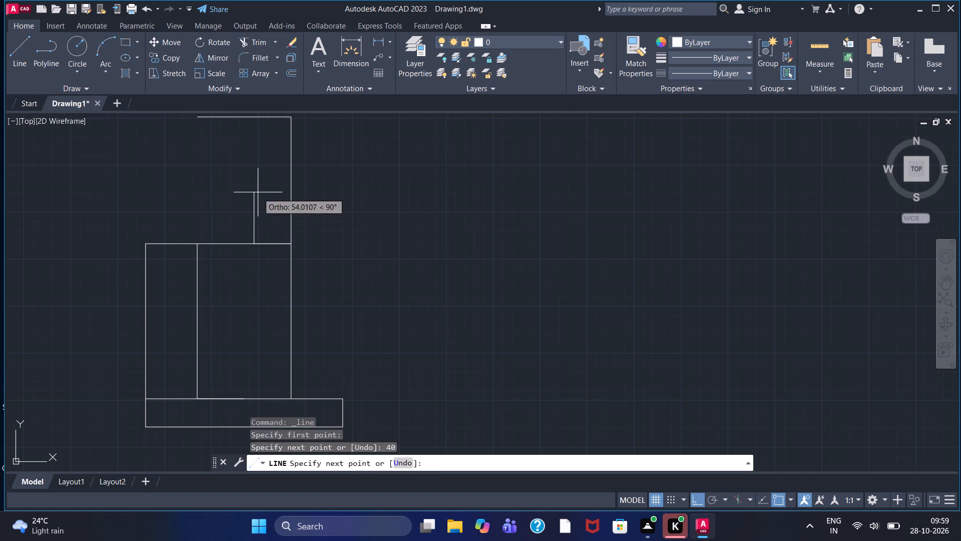
key("Escape")
Draw a circle of radius 40 centred on the left end of the 40-long line.
left_click(76, 52)
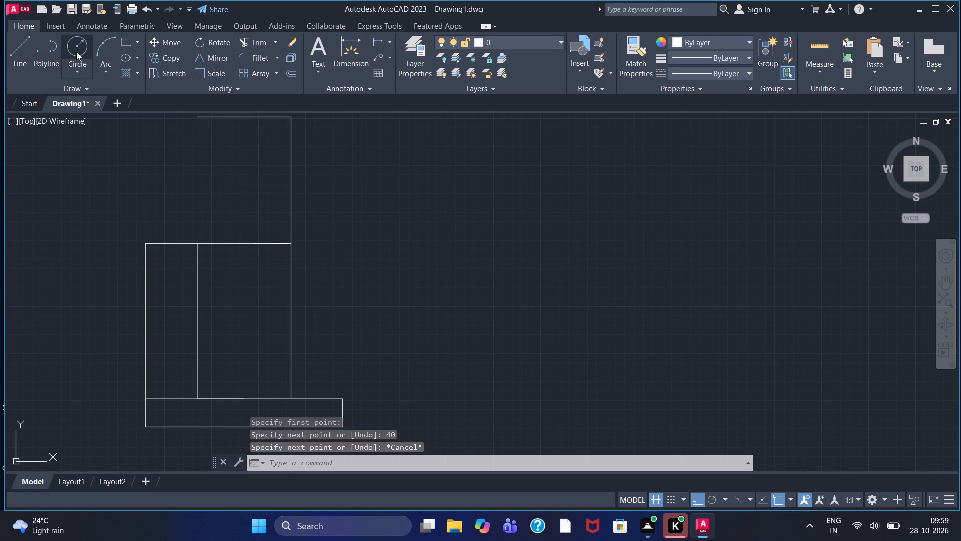
left_click(255, 245)
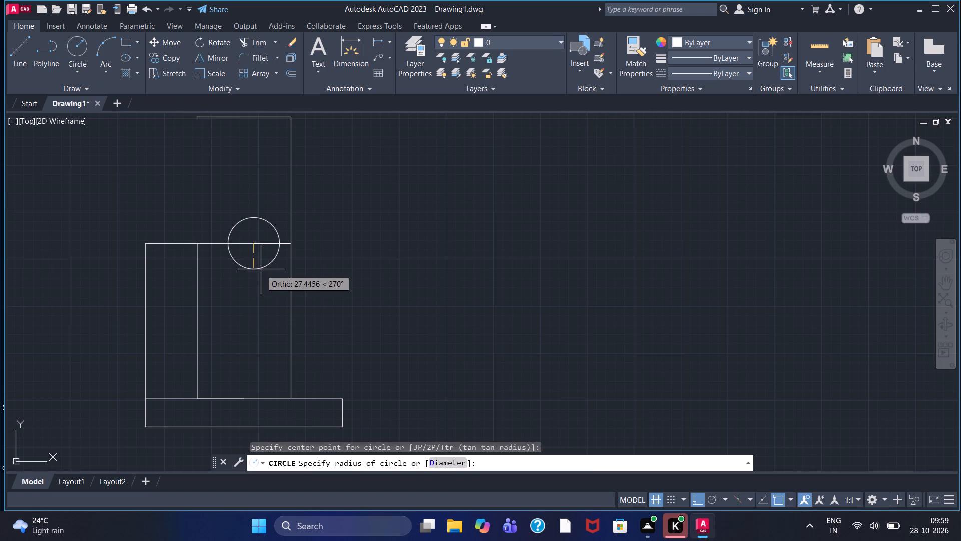
key("4")
key("0")
key("Return")
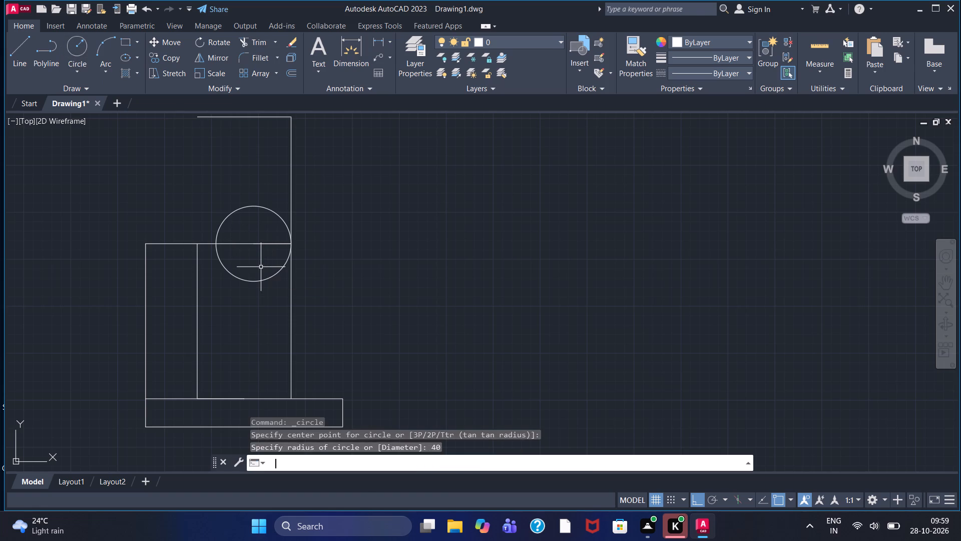
key("Escape")
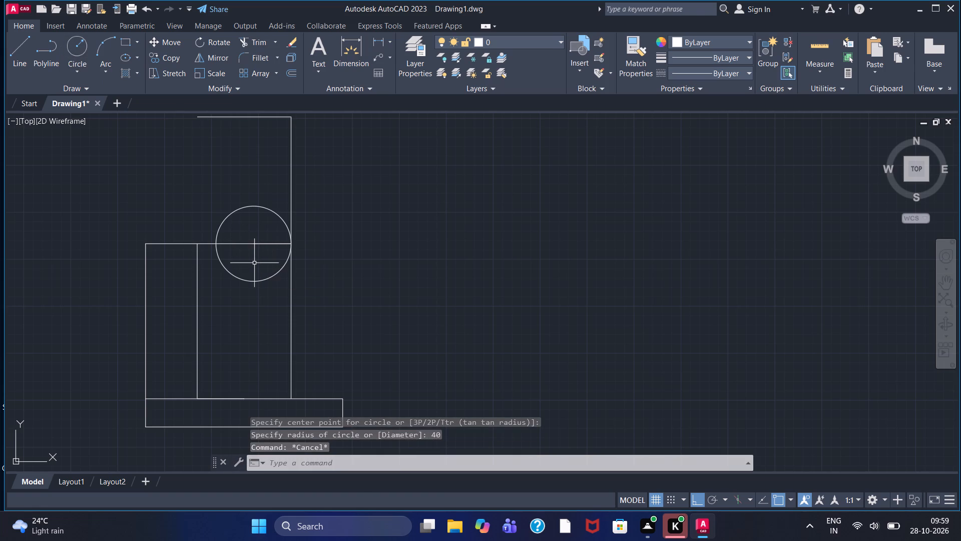
Draw a vertical diameter line from the circle's top quadrant to its bottom quadrant.
left_click(27, 63)
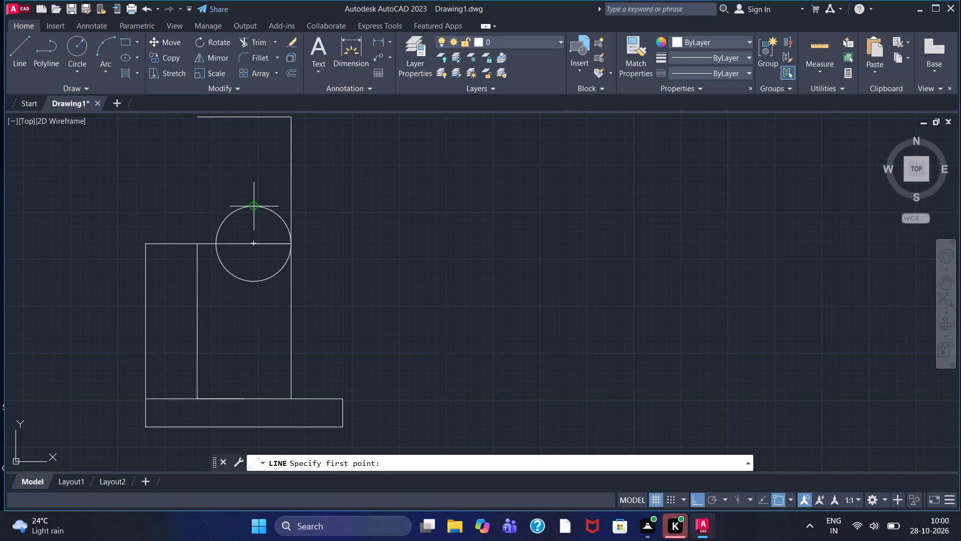
left_click(256, 203)
left_click(257, 283)
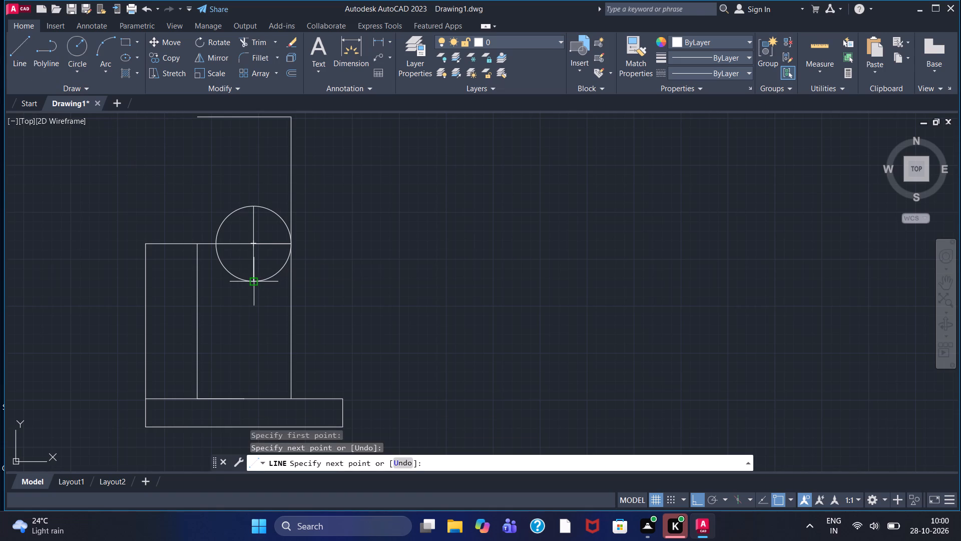
key("Escape")
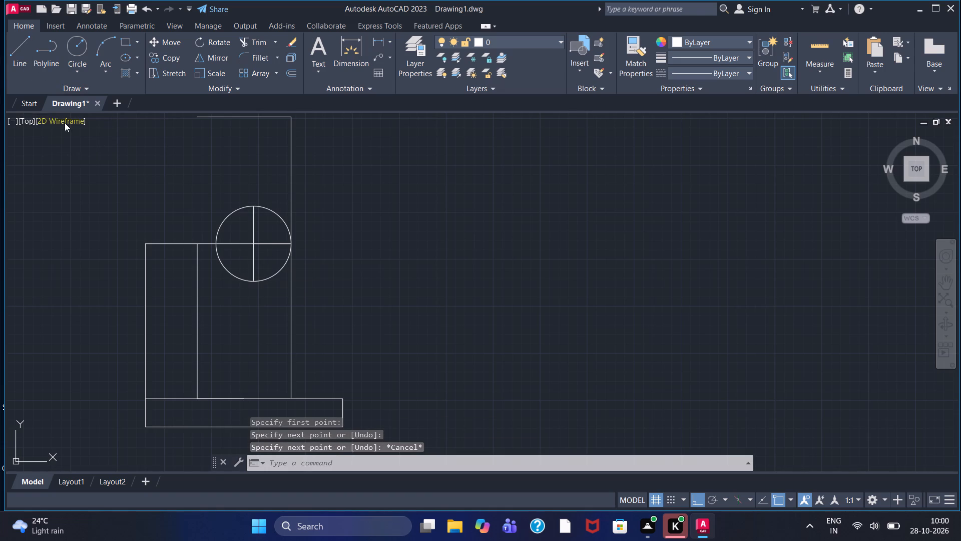
Trim down to the circle's right-hand arc, removing its left half, the vertical diameter and the horizontal line beyond the left rectangle.
left_click(11, 63)
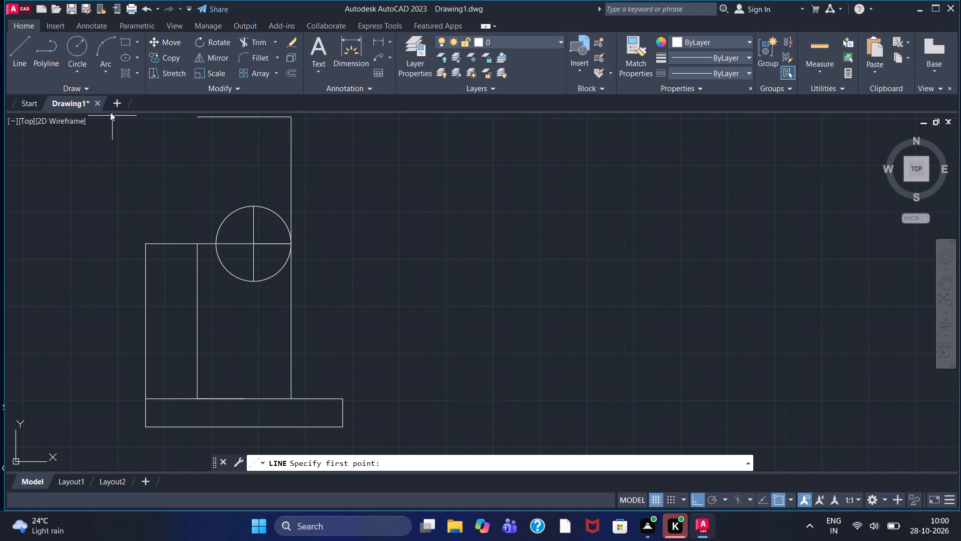
left_click(255, 42)
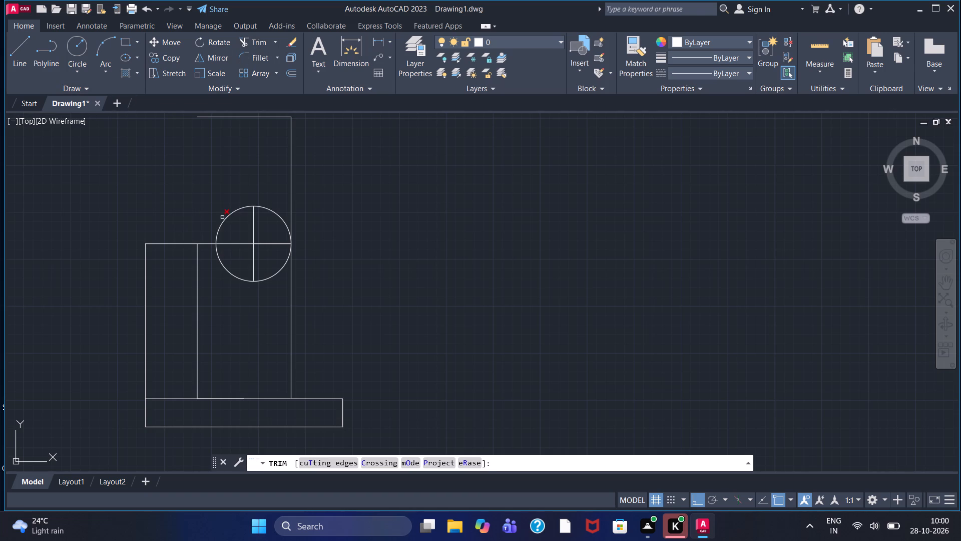
left_click(229, 220)
left_click(224, 211)
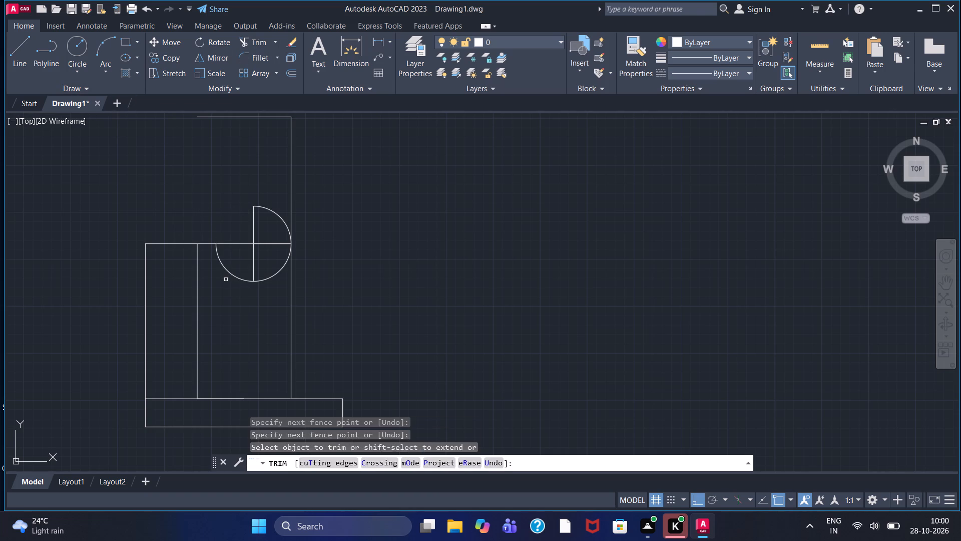
left_click(229, 274)
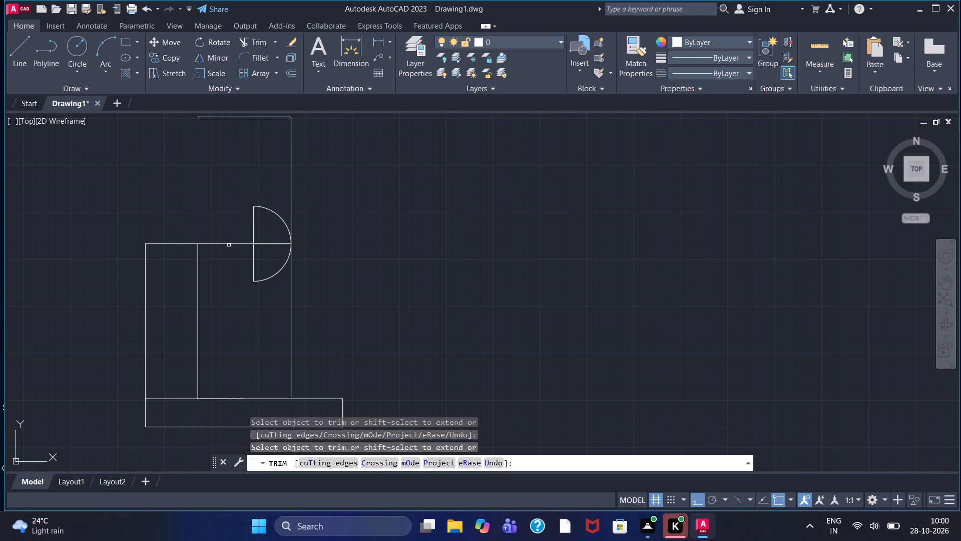
left_click(229, 245)
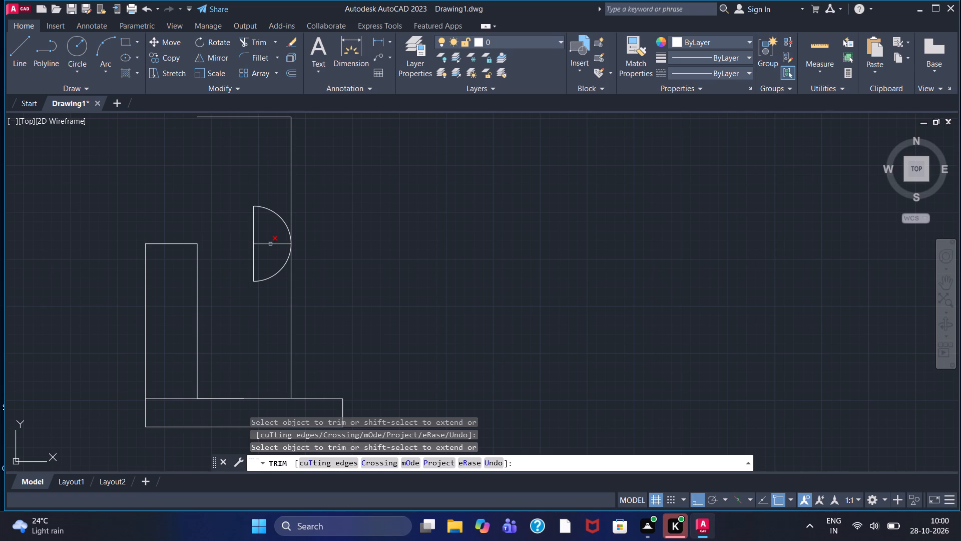
double_click(270, 244)
left_click(264, 244)
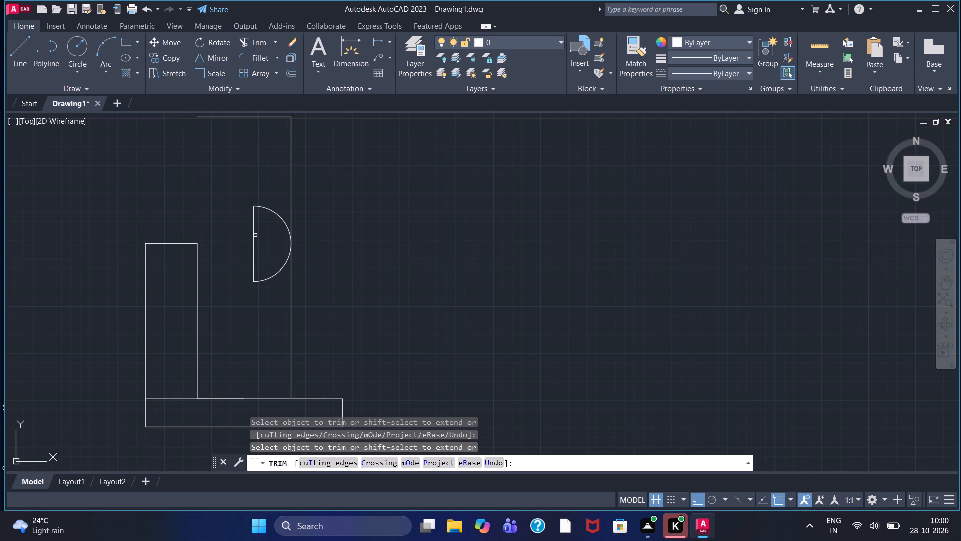
double_click(255, 235)
Draw a horizontal line about 57 long to the left from the arc's upper end.
double_click(14, 67)
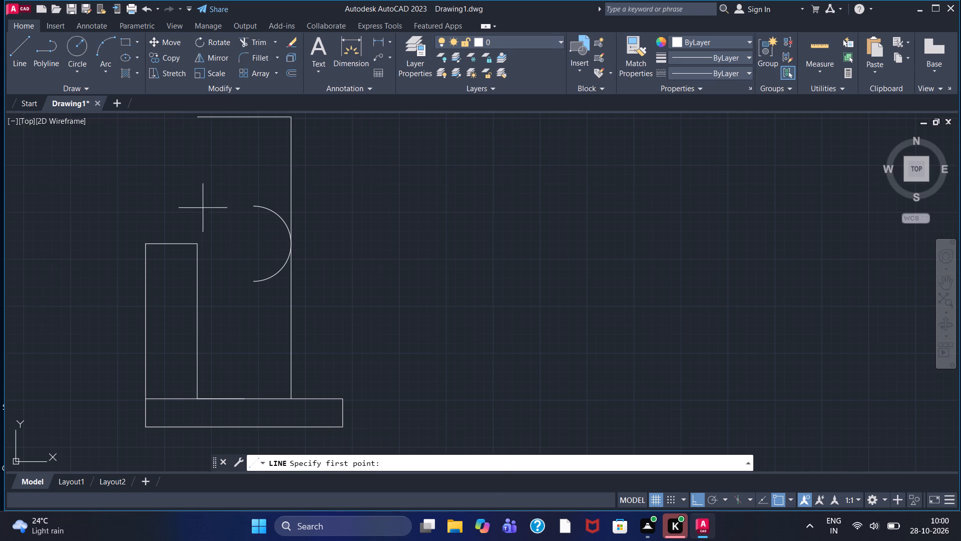
left_click(257, 207)
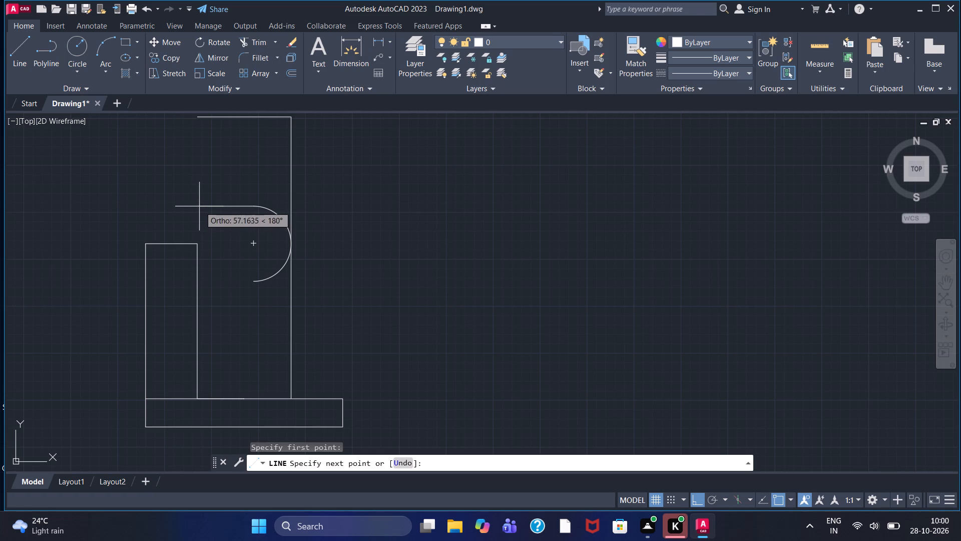
left_click(199, 206)
key("Escape")
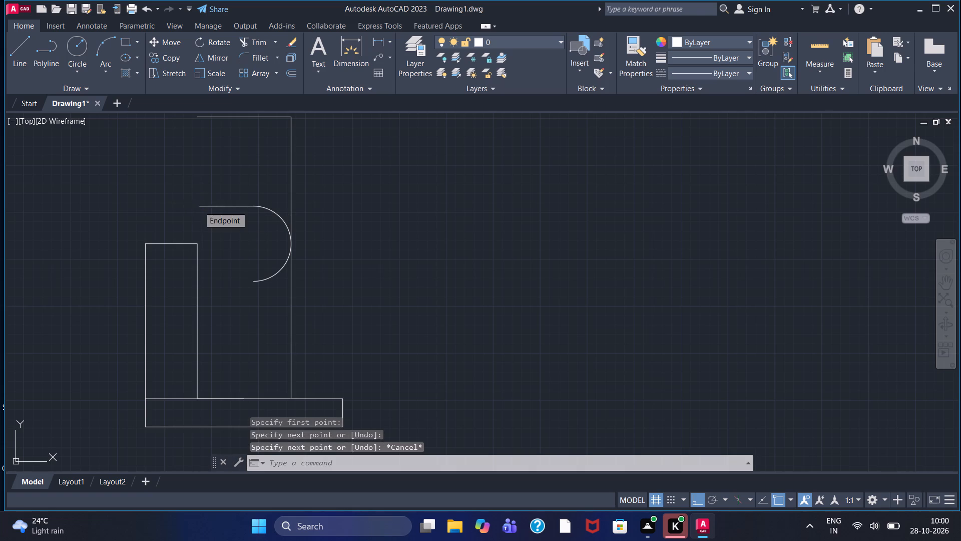
Draw a horizontal line from the arc's lower end leftward past the upright's left side.
left_click(14, 58)
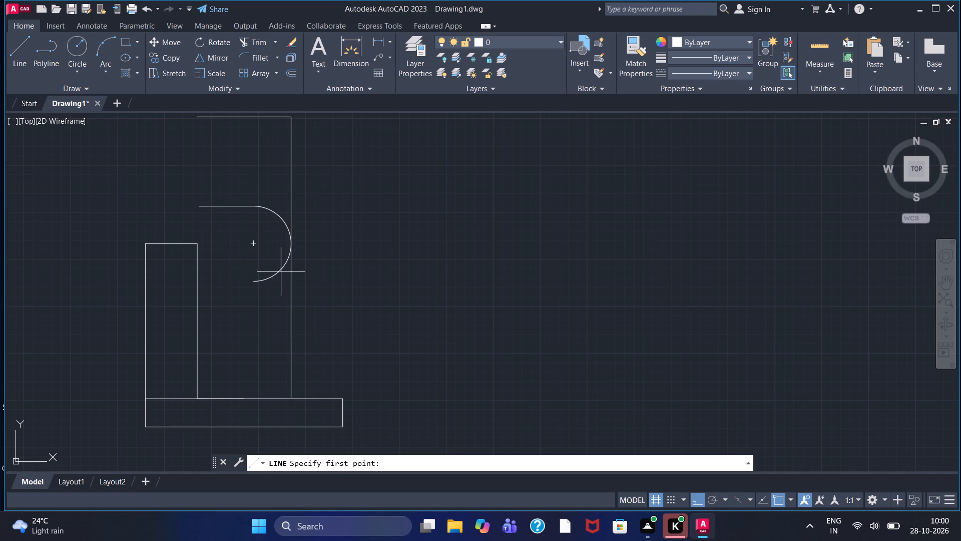
left_click(253, 282)
left_click(167, 293)
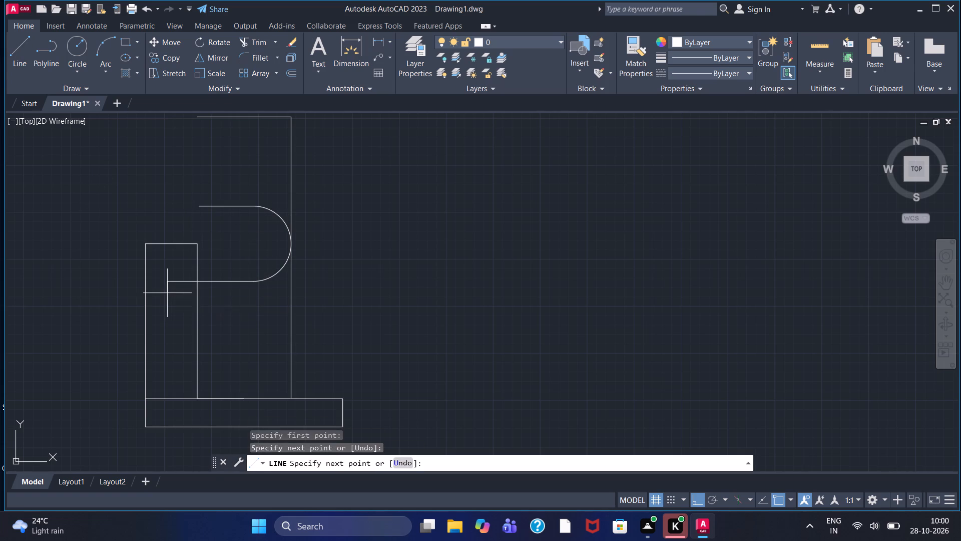
key("Escape")
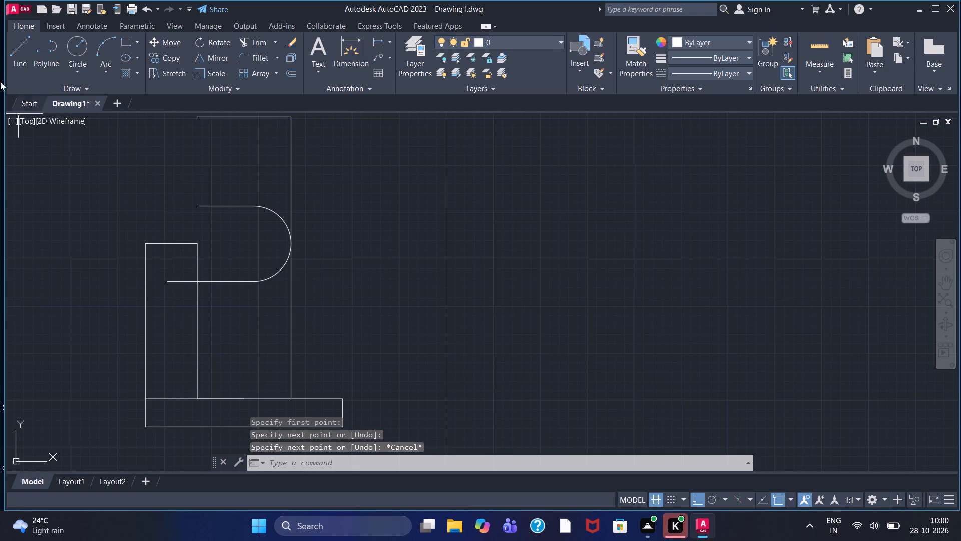
Trim the lower horizontal line's overhang and remove the left rectangle's top and outer left side.
left_click(253, 46)
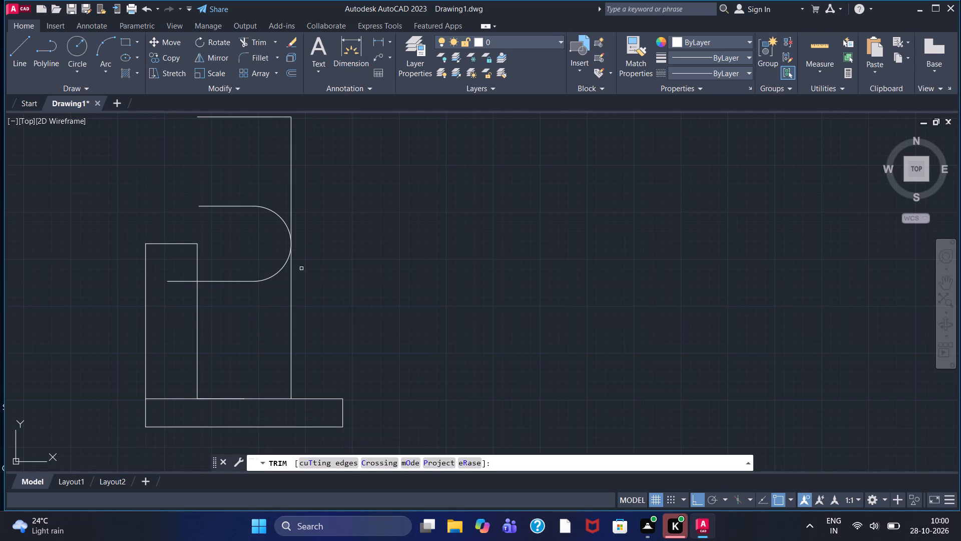
left_click(175, 281)
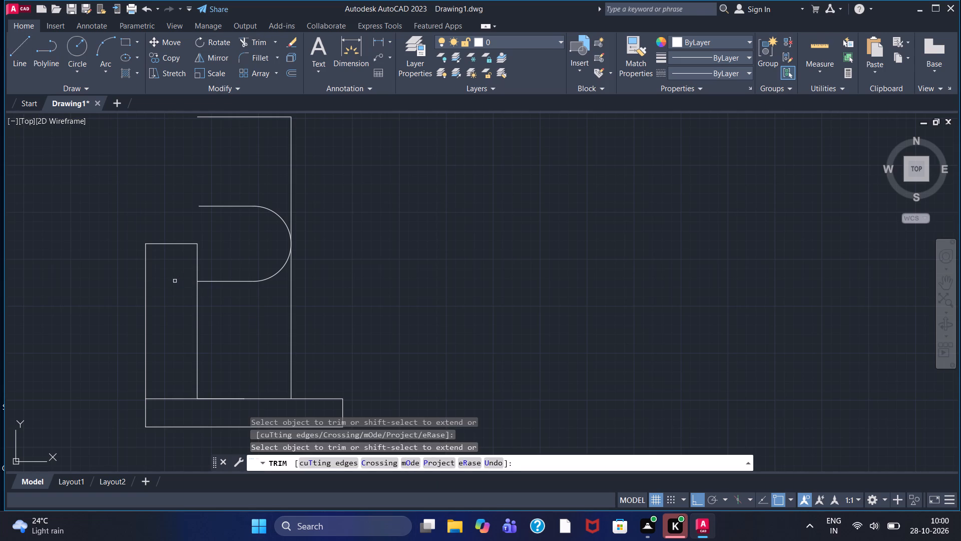
left_click(183, 243)
left_click(146, 280)
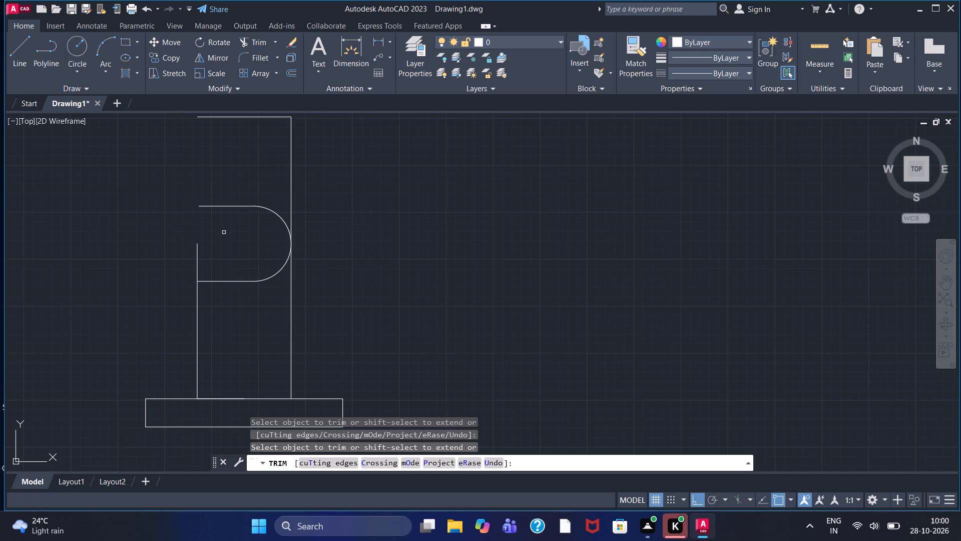
Draw a vertical line from the upright's top-left corner down to the upper end of its existing left side.
left_click(15, 45)
left_click(198, 119)
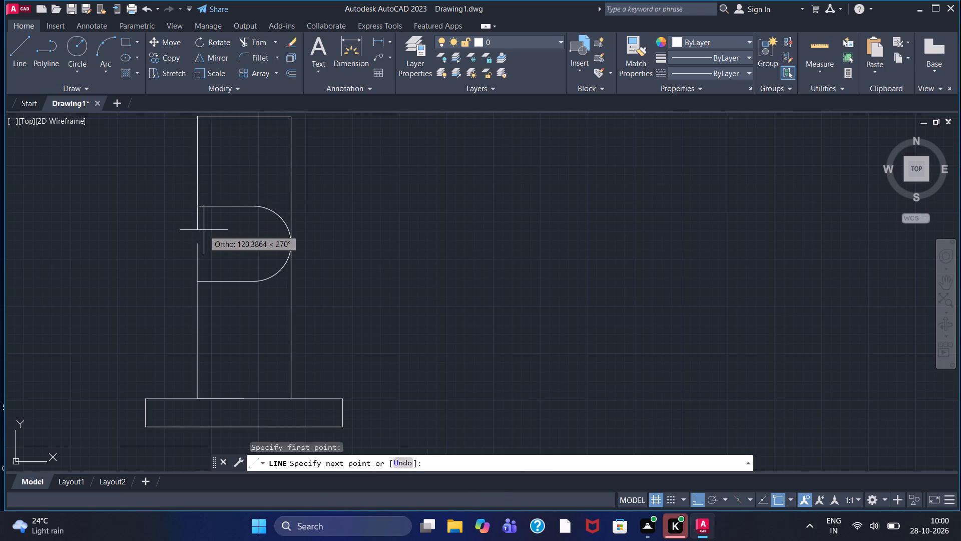
left_click(203, 247)
scroll(203, 236, "up", 1)
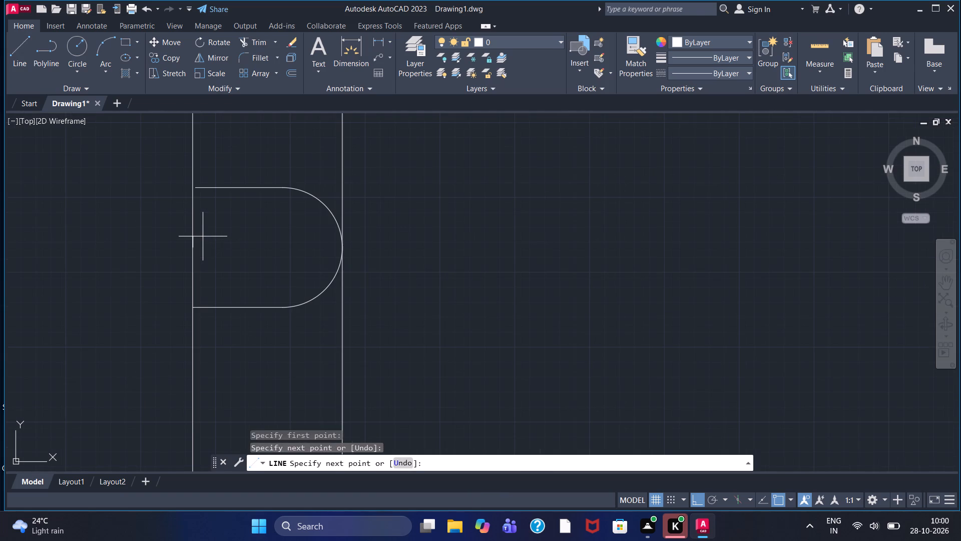
key("Escape")
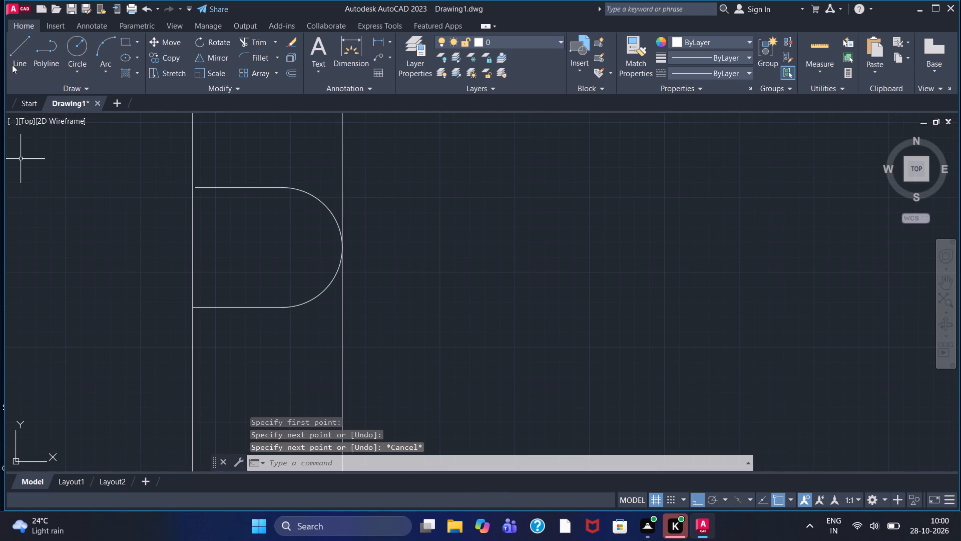
Draw a short line from the upper horizontal line's left end, extending it past the upright's left side.
left_click(12, 65)
scroll(165, 171, "up", 1)
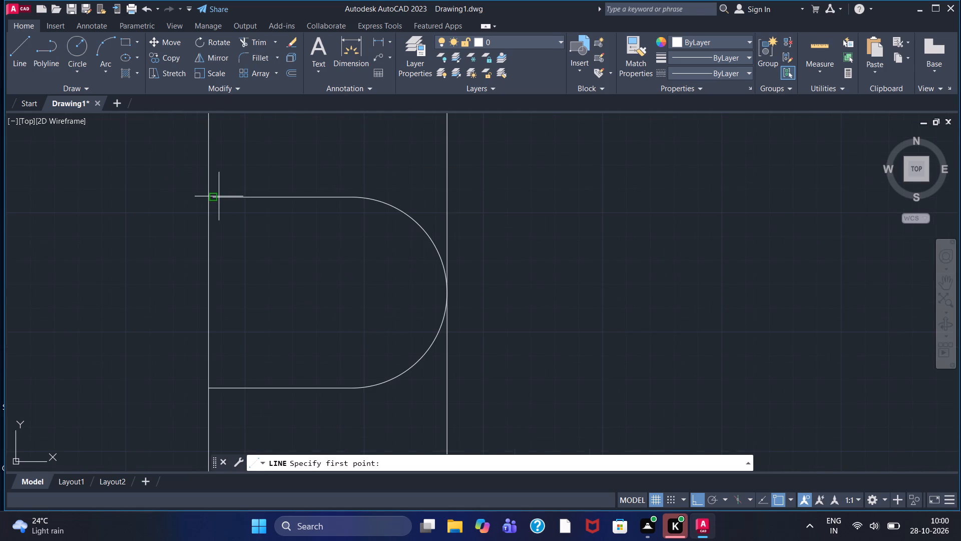
scroll(219, 196, "up", 3)
left_click(190, 199)
double_click(135, 200)
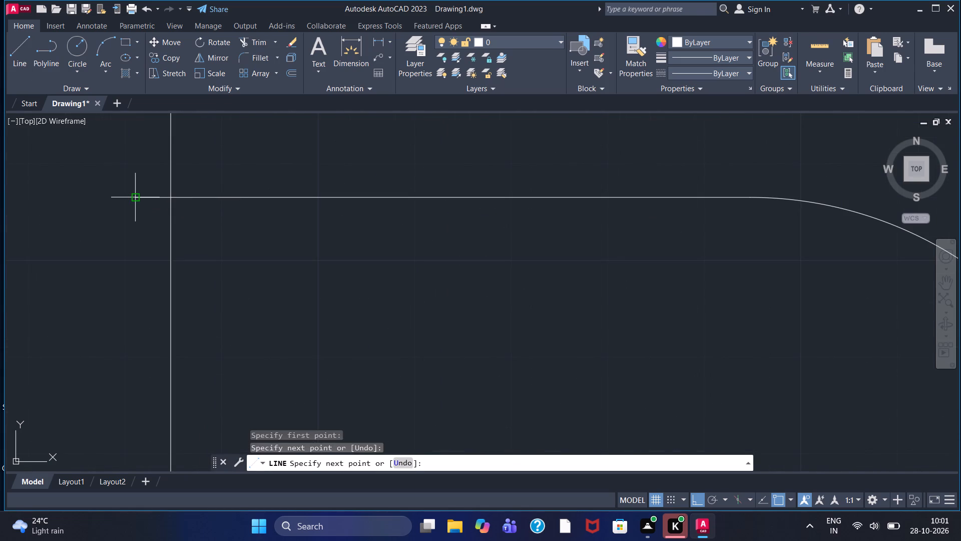
key("Escape")
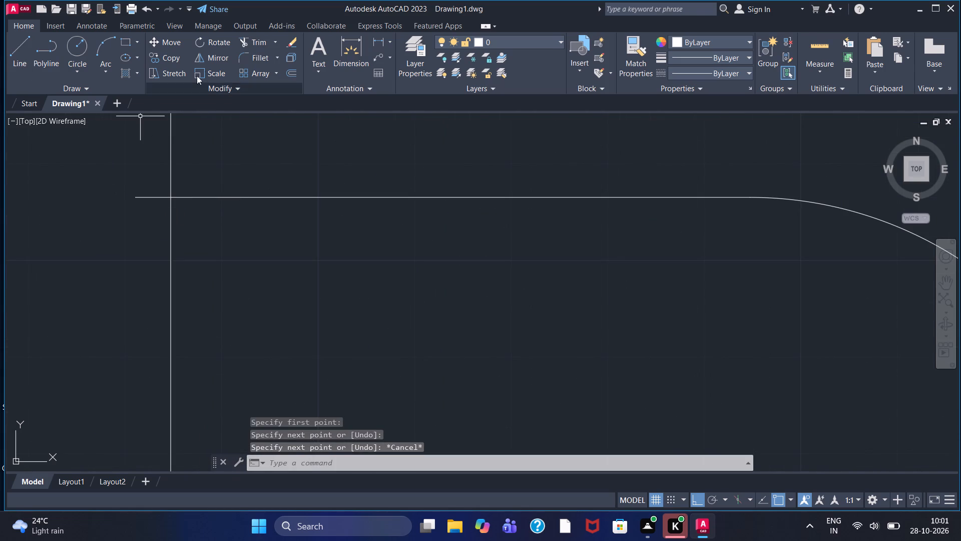
Trim the upper horizontal line's overhang beyond the upright's left side.
left_click(254, 40)
left_click(161, 196)
scroll(161, 196, "down", 1)
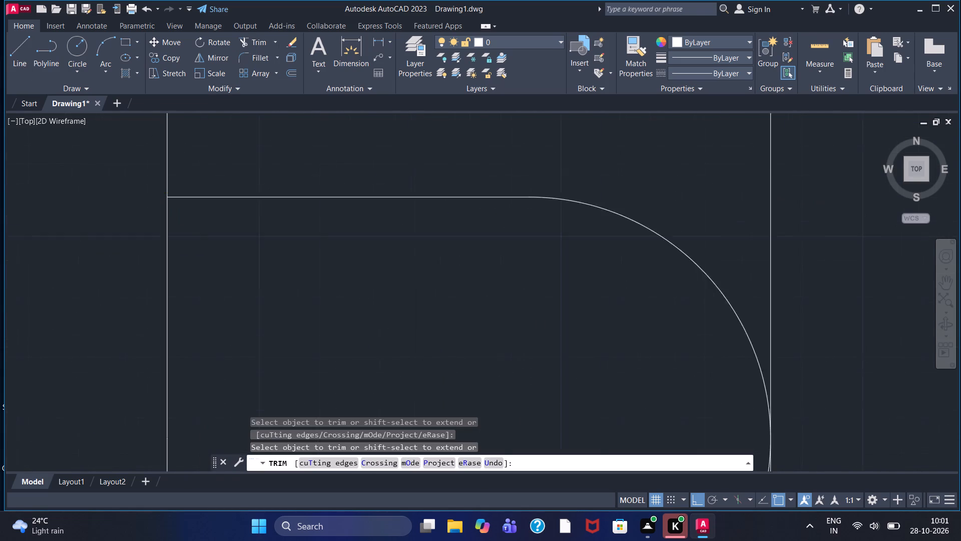
scroll(161, 196, "down", 2)
key("Escape")
Trim away the upright's left side between the slot's two horizontal lines, leaving the slot open.
middle_click_drag(237, 294, 243, 279)
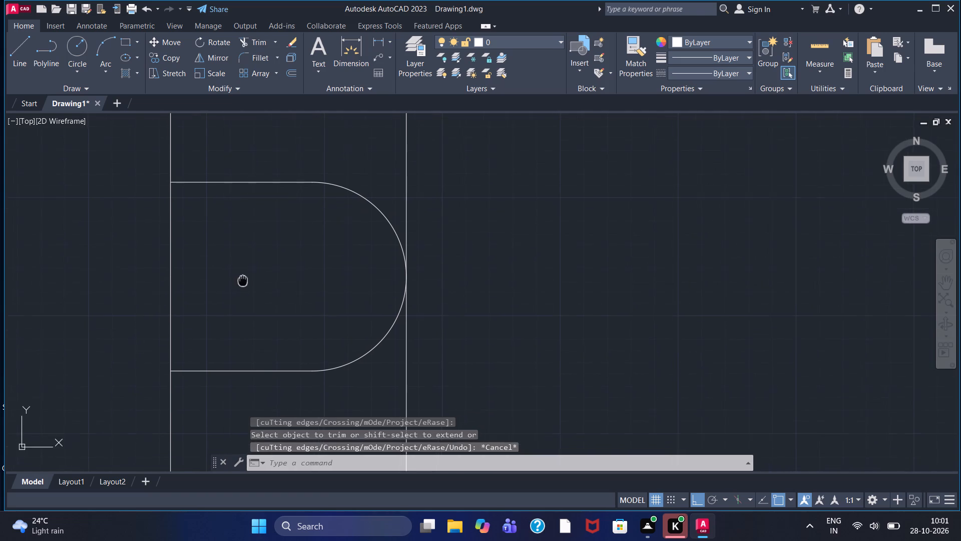
middle_click_drag(243, 279, 243, 279)
left_click(247, 48)
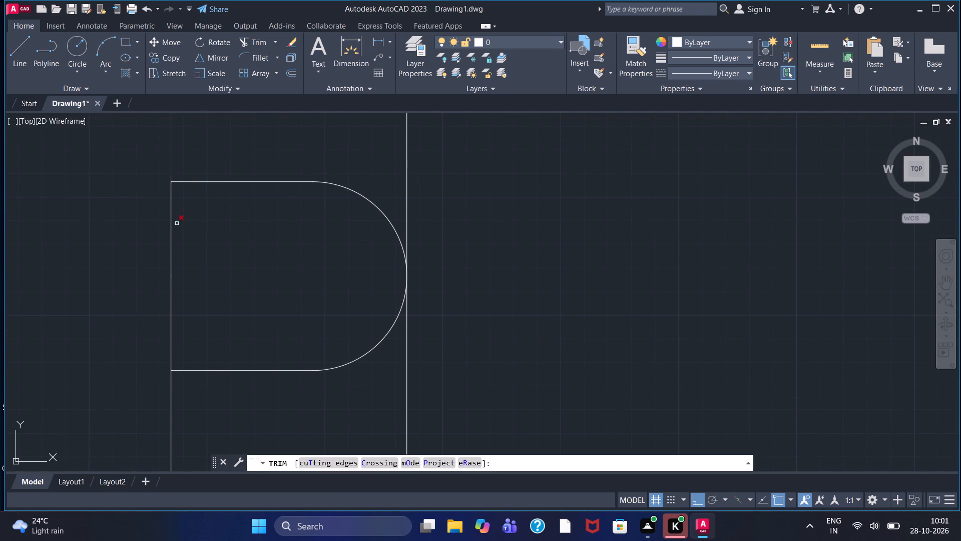
left_click(170, 274)
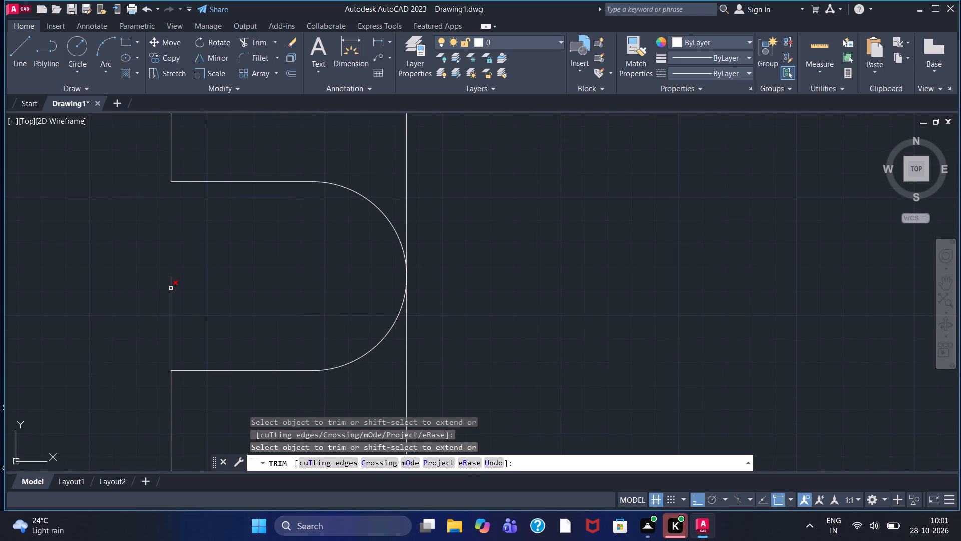
left_click(171, 288)
Fillet the corner between the upright's left side and the base's top edge with radius 20.
scroll(169, 293, "down", 2)
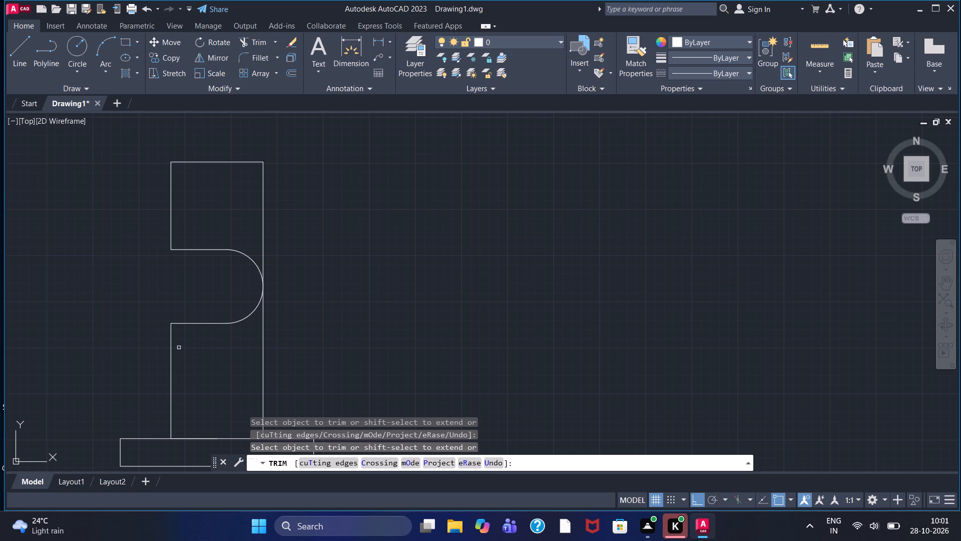
middle_click_drag(203, 401, 205, 326)
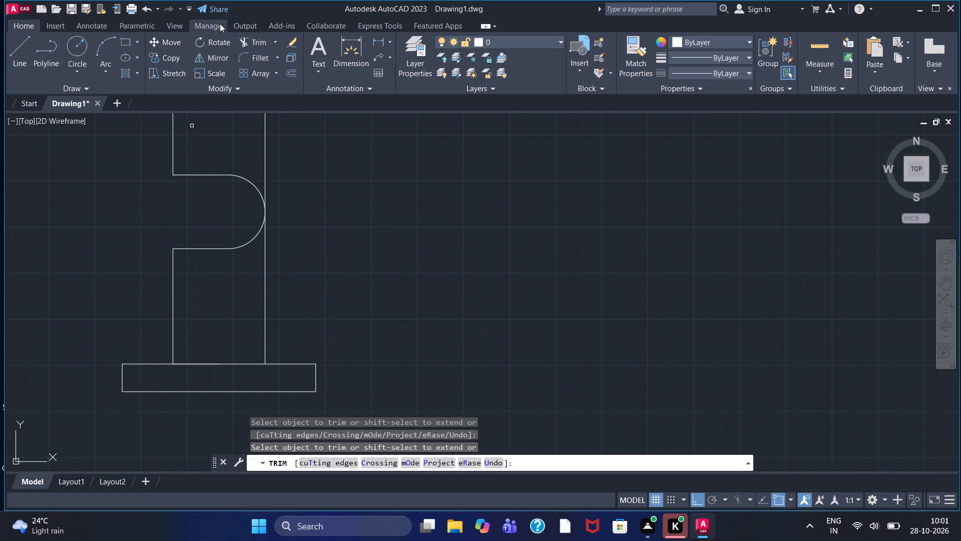
left_click(266, 60)
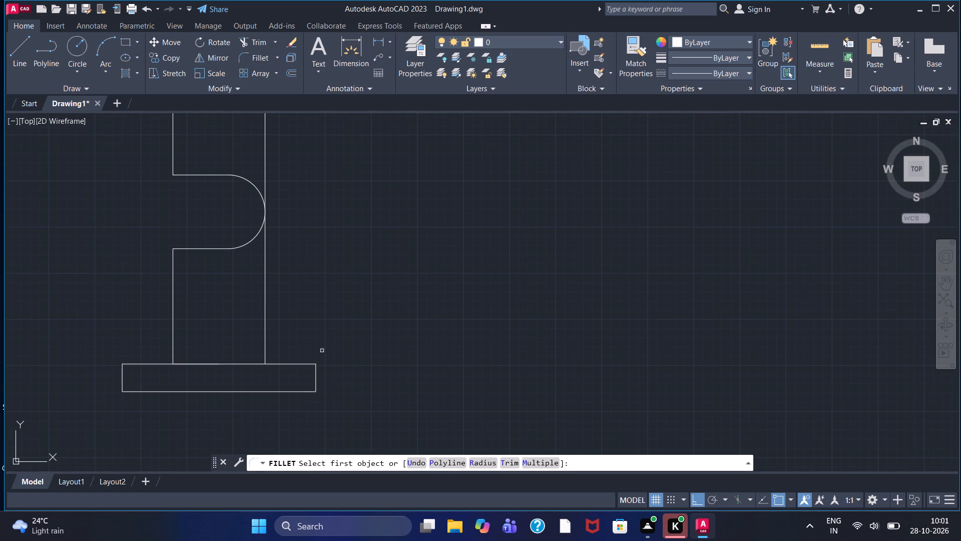
left_click(478, 461)
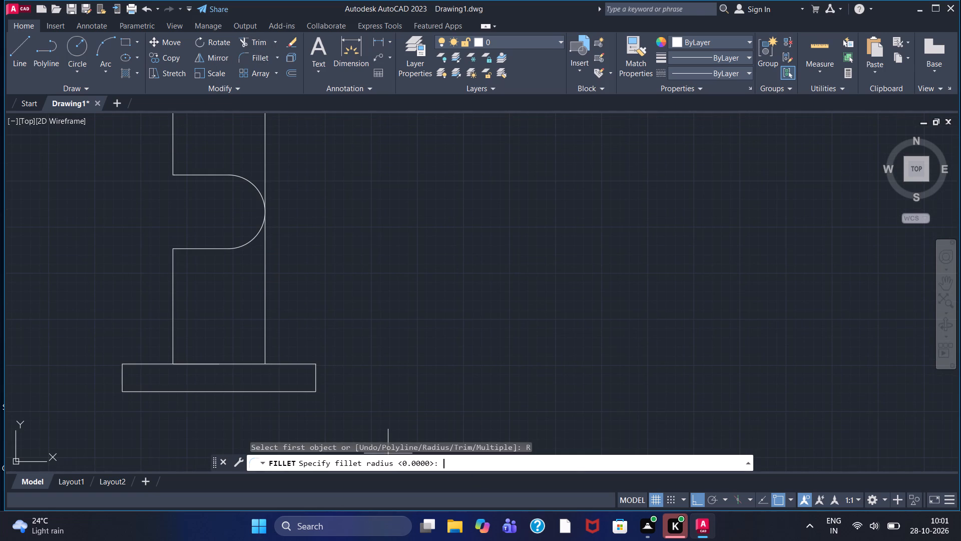
type("20")
key("Return")
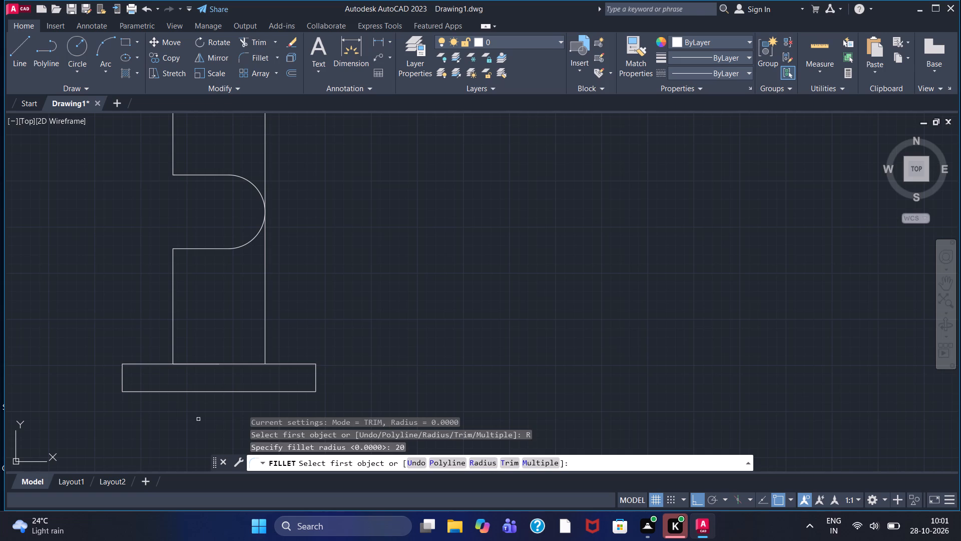
left_click(166, 362)
left_click(172, 357)
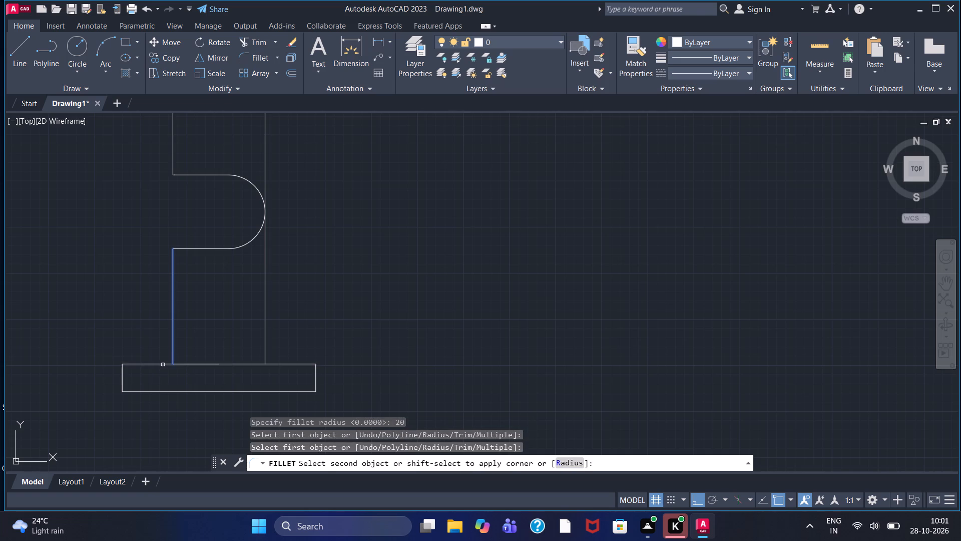
left_click(163, 365)
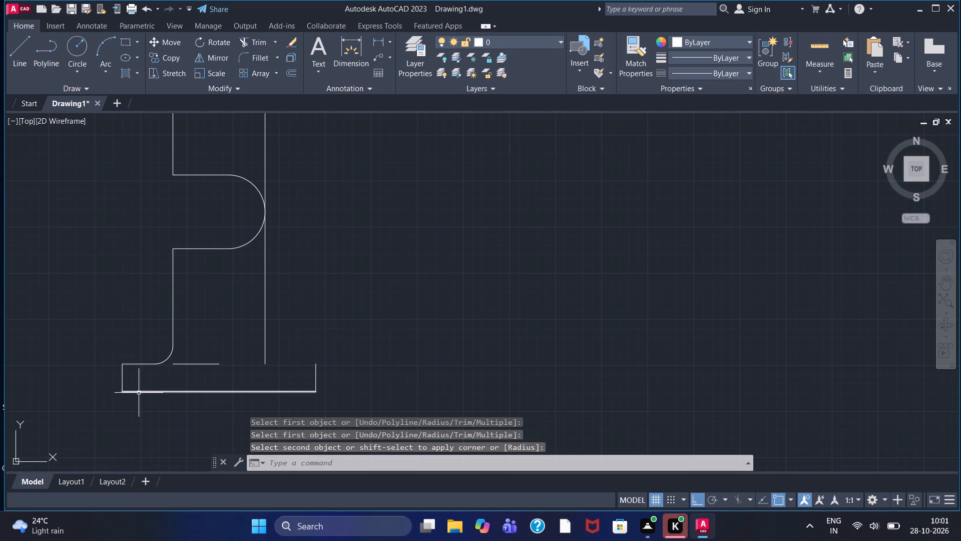
Redraw the base's top edge with a line from the fillet's lower end to the base's top-right corner.
left_click(25, 56)
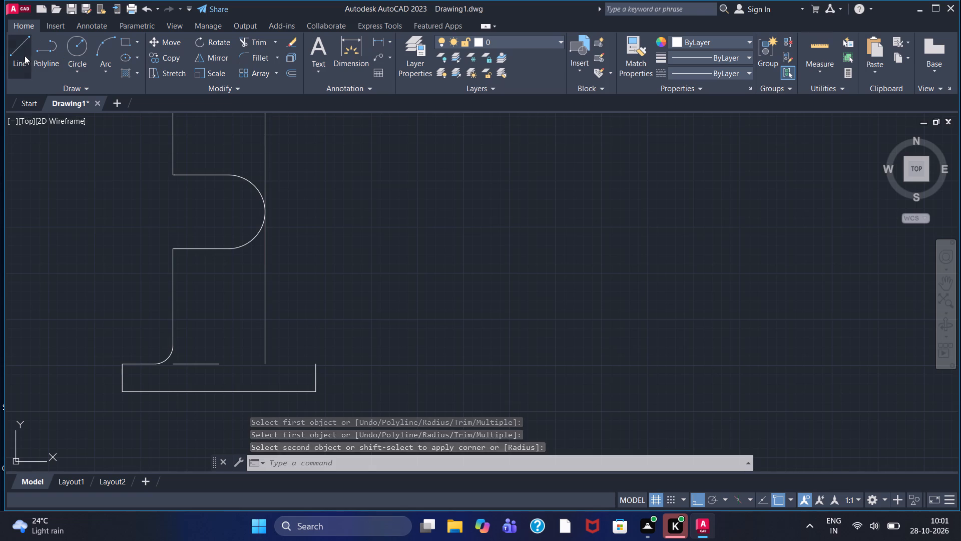
left_click_drag(155, 362, 161, 361)
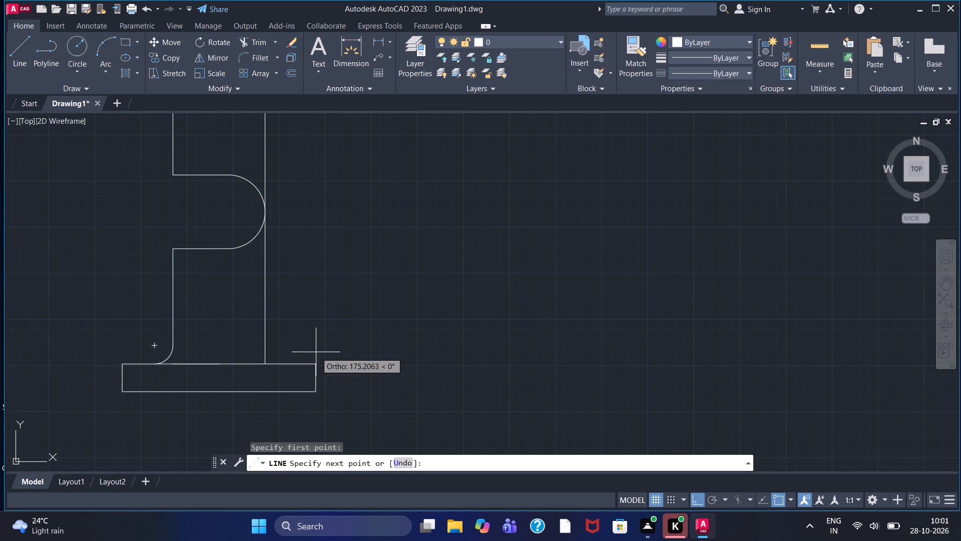
left_click(317, 362)
key("Escape")
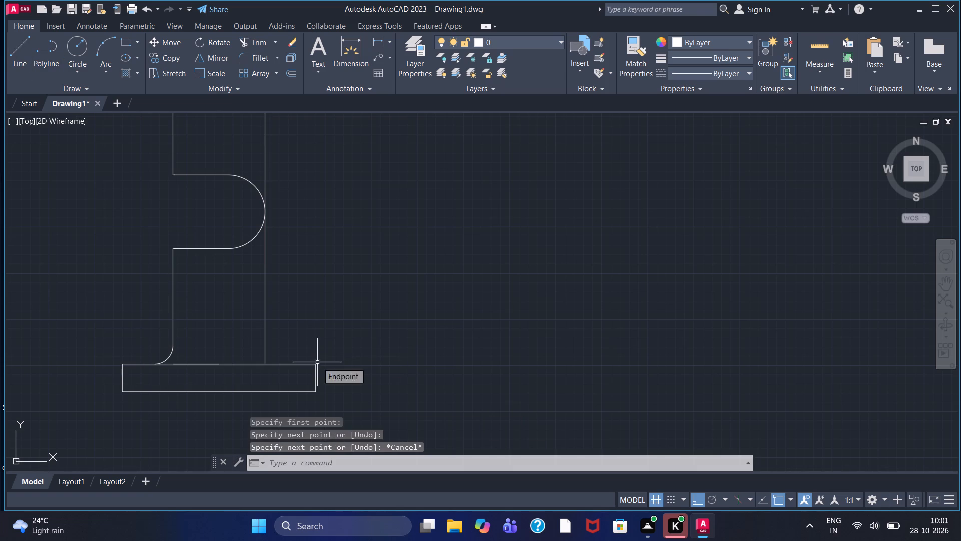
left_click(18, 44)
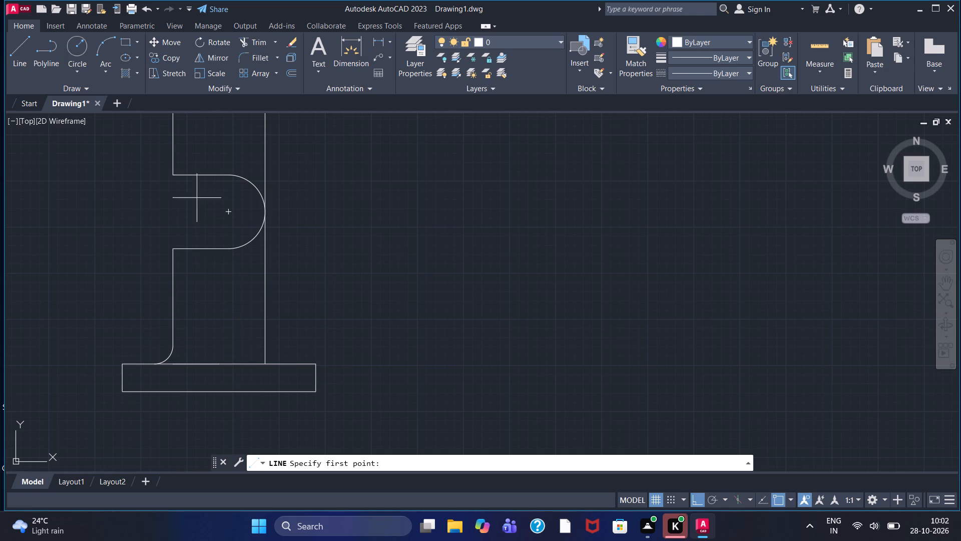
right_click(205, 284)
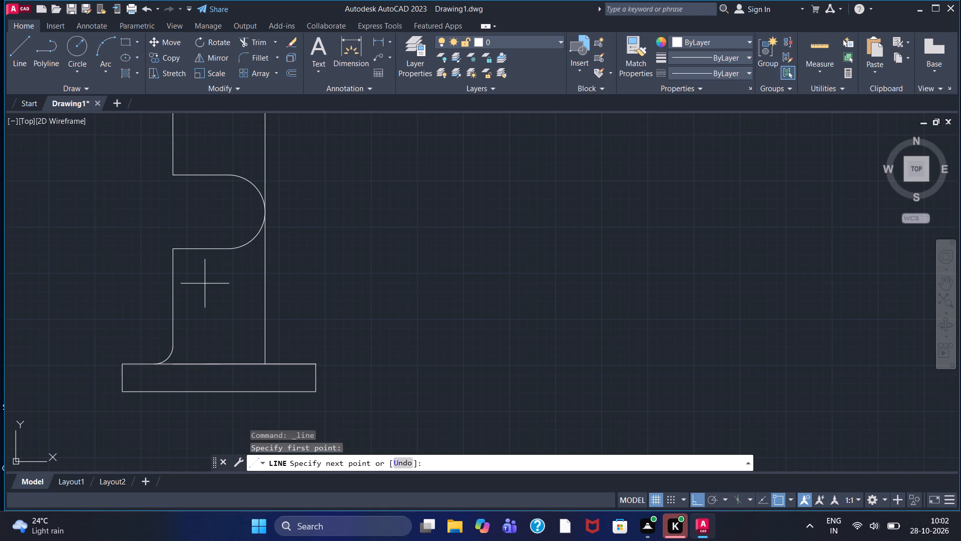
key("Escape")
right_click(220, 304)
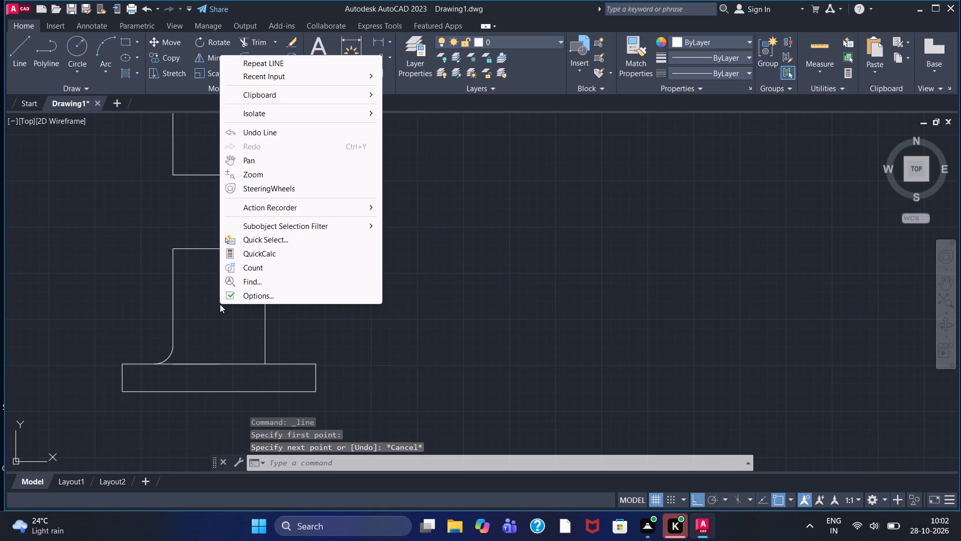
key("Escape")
Fillet the corner between the upright's right side and the base's top edge with radius 20.
left_click(258, 37)
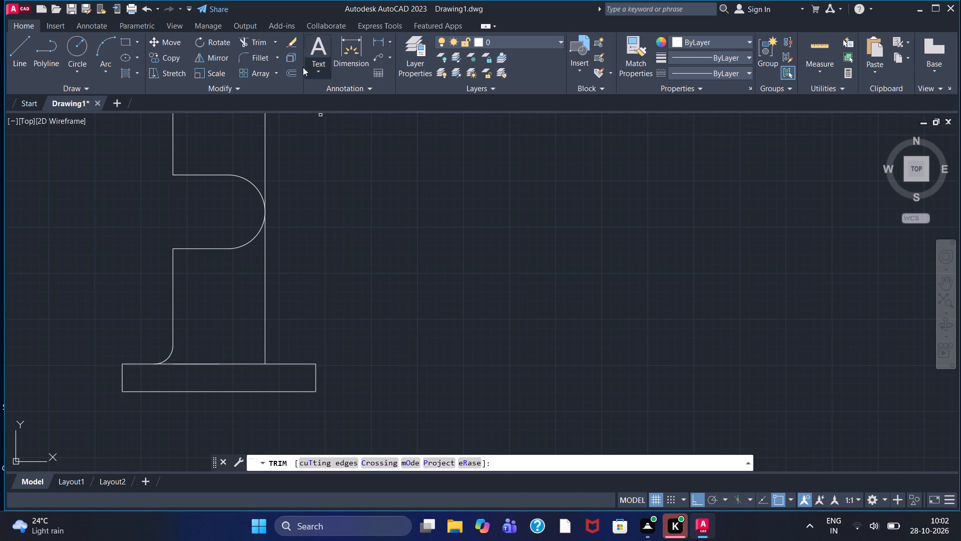
left_click(253, 57)
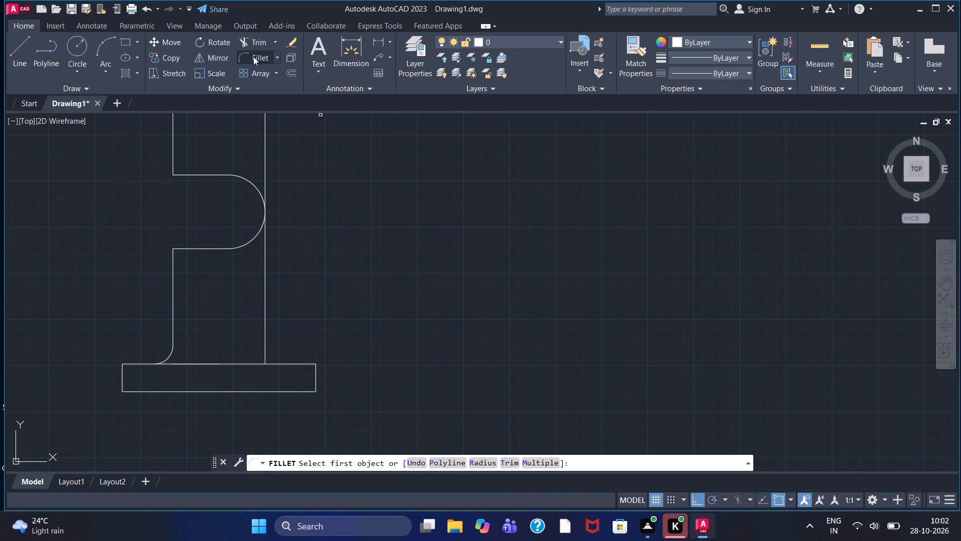
double_click(488, 460)
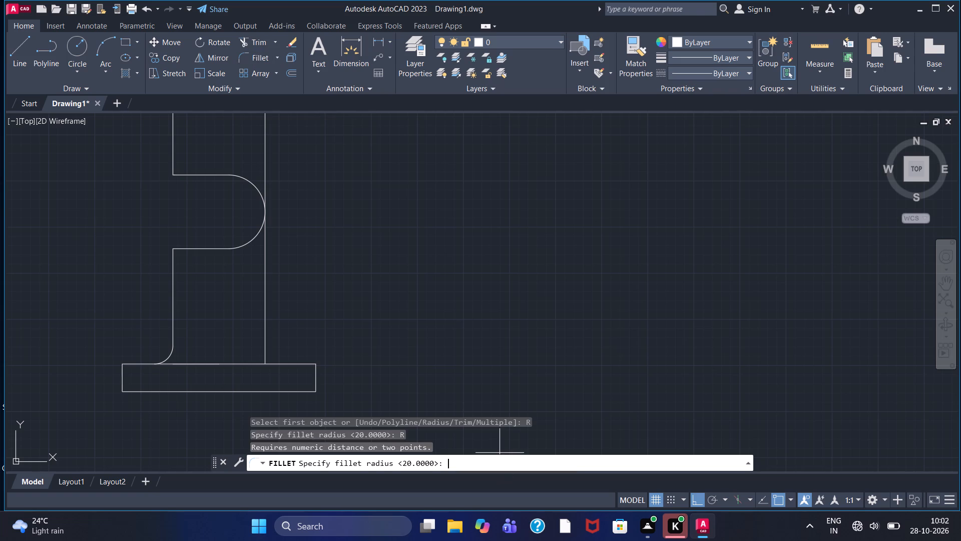
key("2")
key("0")
key("Return")
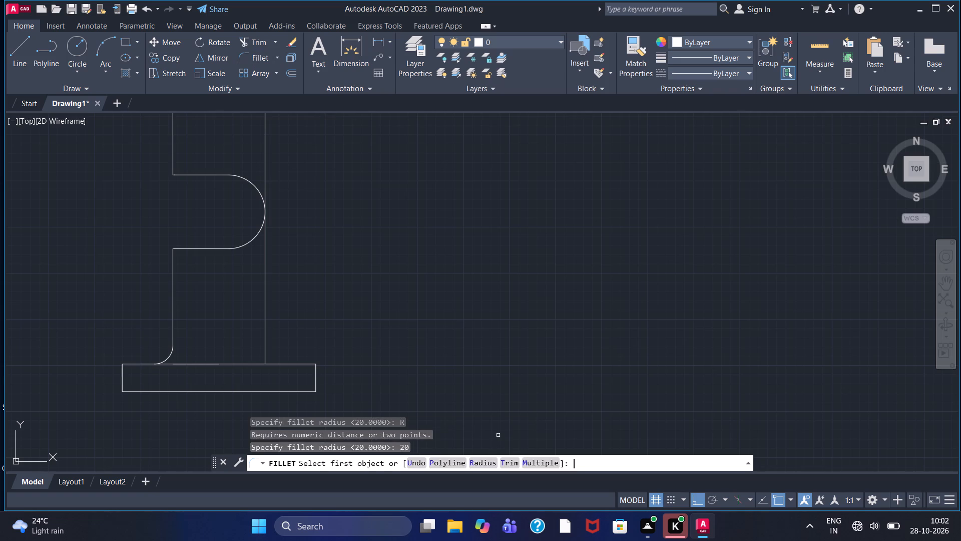
left_click(264, 347)
double_click(276, 365)
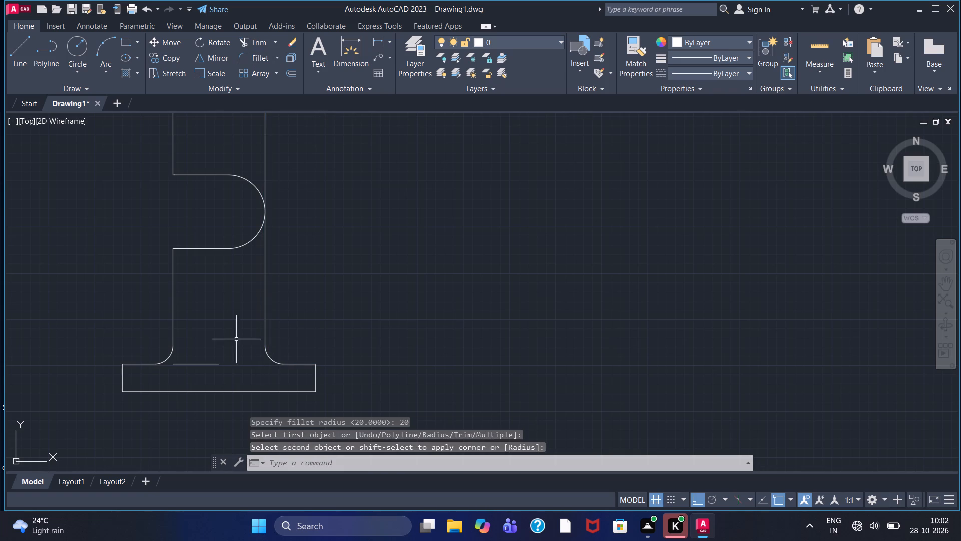
Draw a horizontal line along the base's top edge joining the lower ends of the two fillets.
left_click(24, 61)
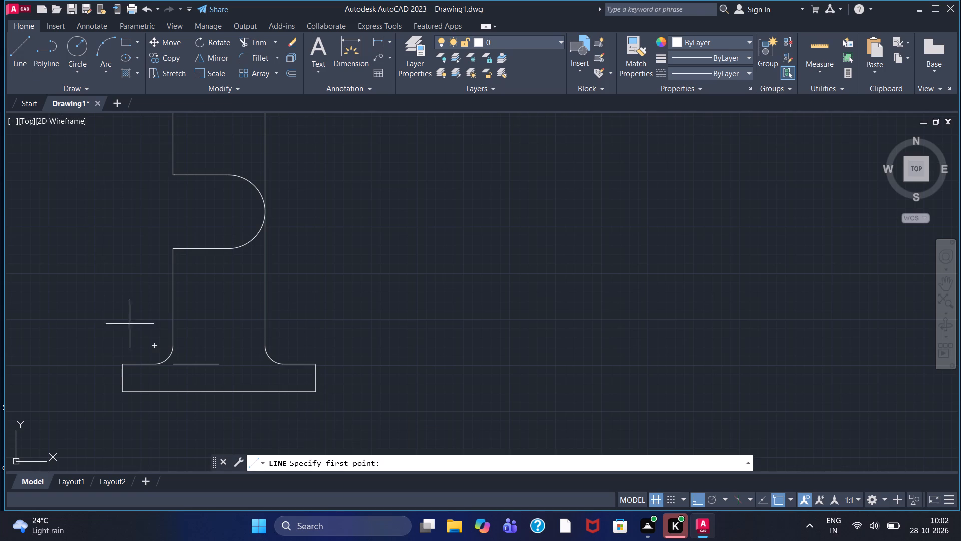
left_click(156, 366)
left_click(285, 368)
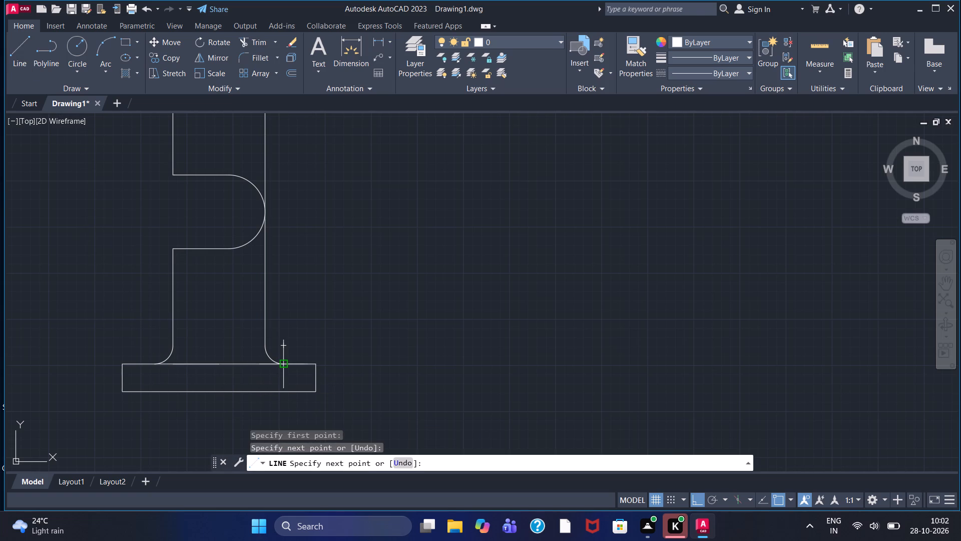
key("Escape")
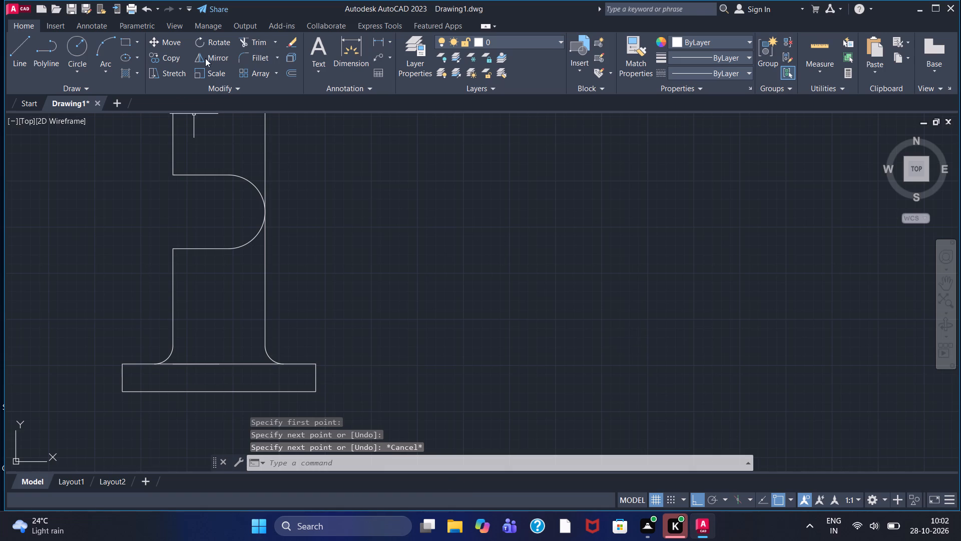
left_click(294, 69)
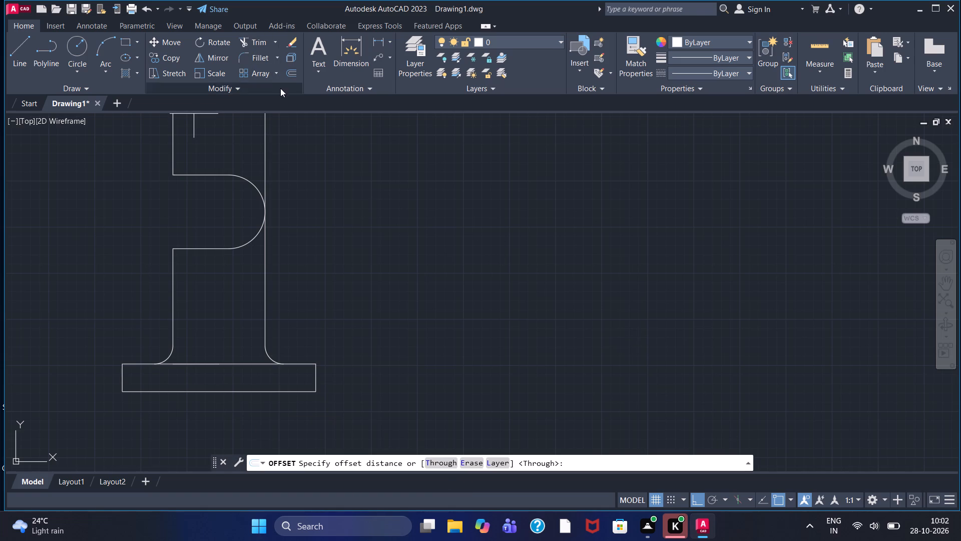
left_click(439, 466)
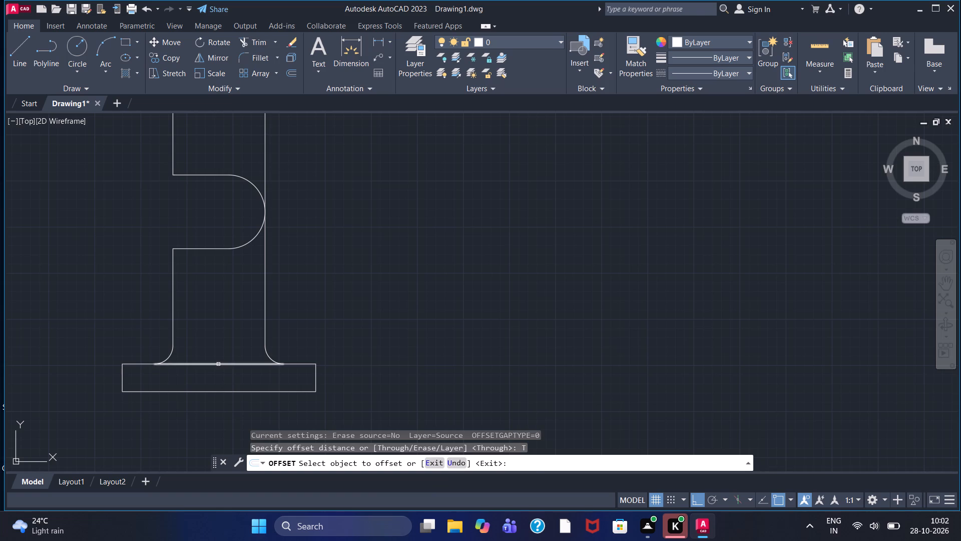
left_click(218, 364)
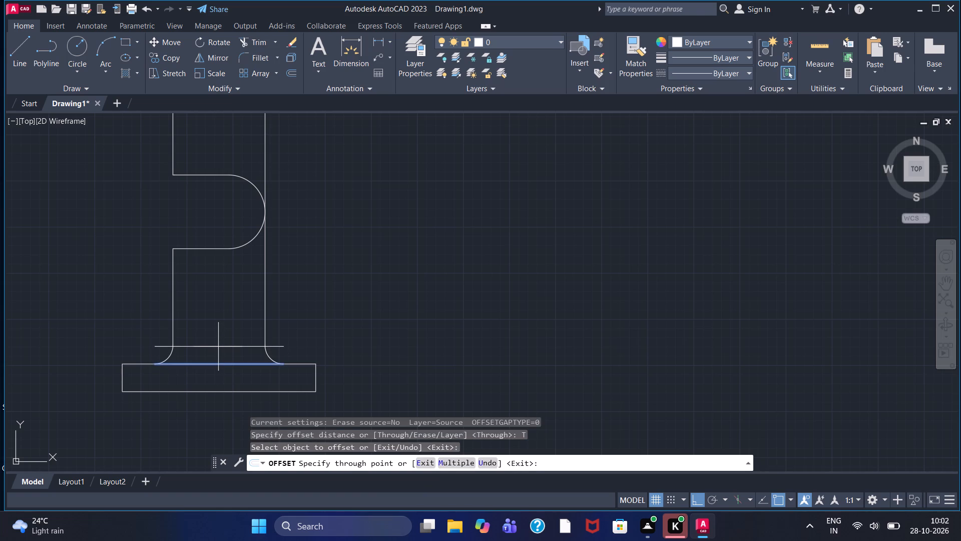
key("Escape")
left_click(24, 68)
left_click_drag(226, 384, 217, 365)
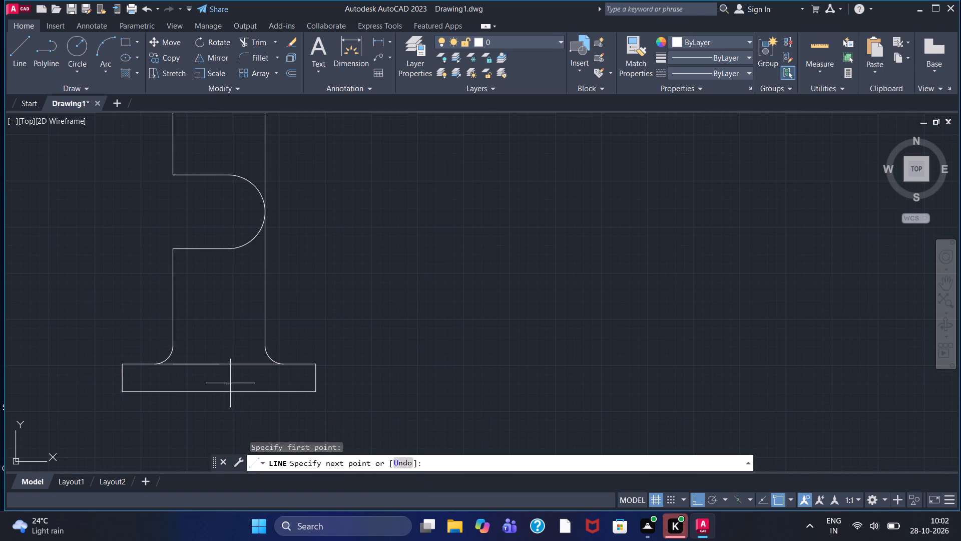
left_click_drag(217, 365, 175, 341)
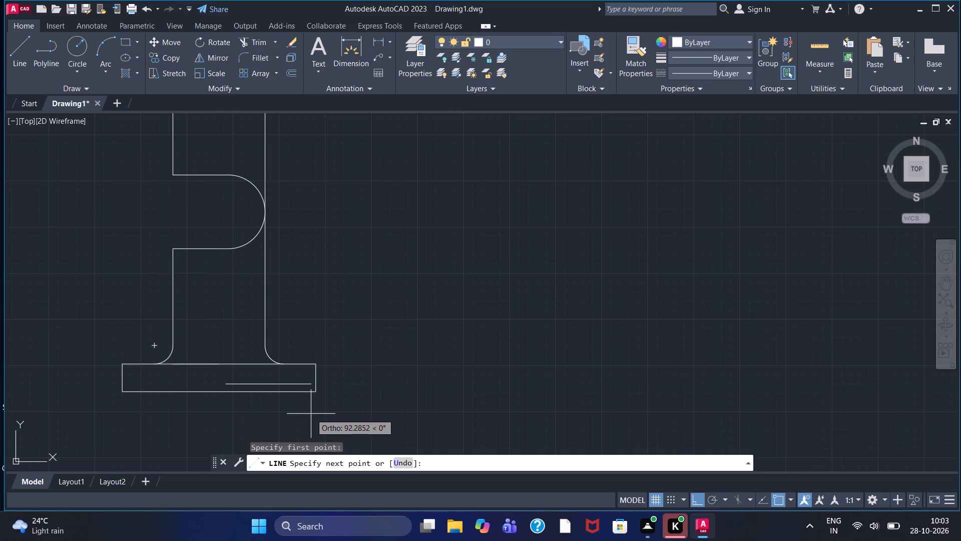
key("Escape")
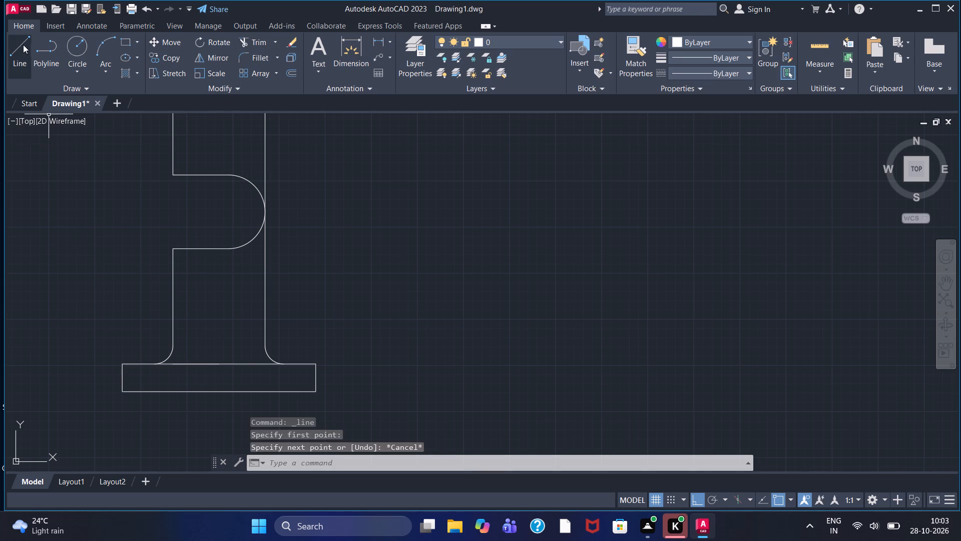
Draw a horizontal line across the upright joining the upper ends of the two fillets.
left_click(23, 51)
left_click(173, 345)
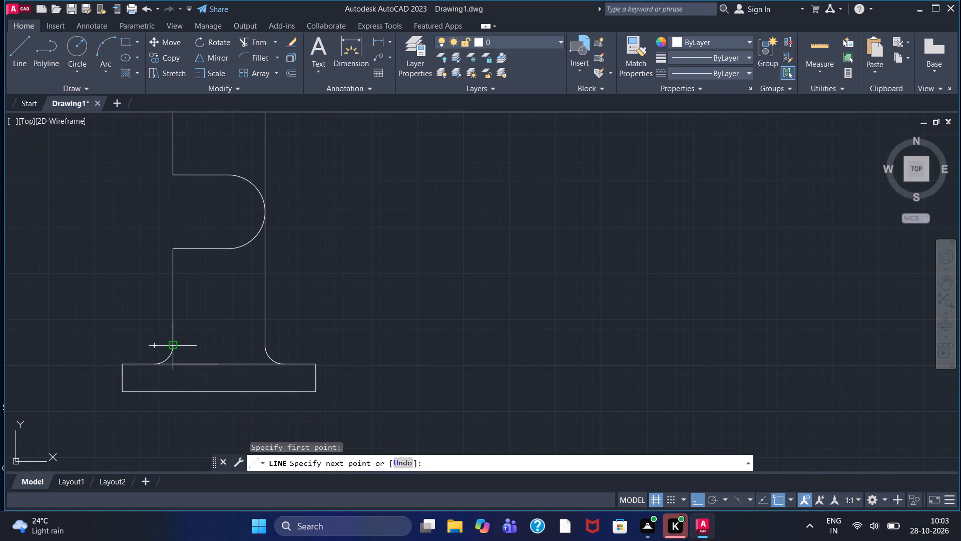
left_click(264, 352)
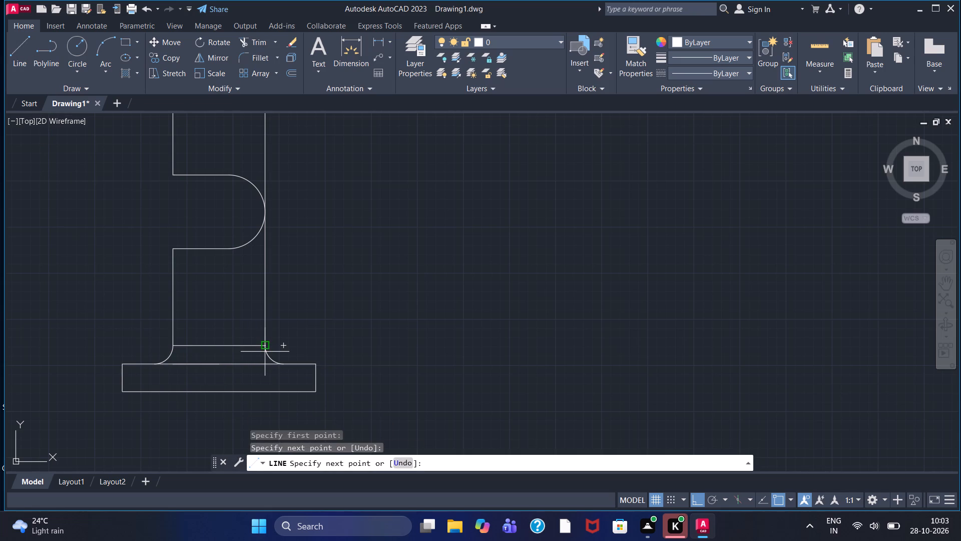
key("Escape")
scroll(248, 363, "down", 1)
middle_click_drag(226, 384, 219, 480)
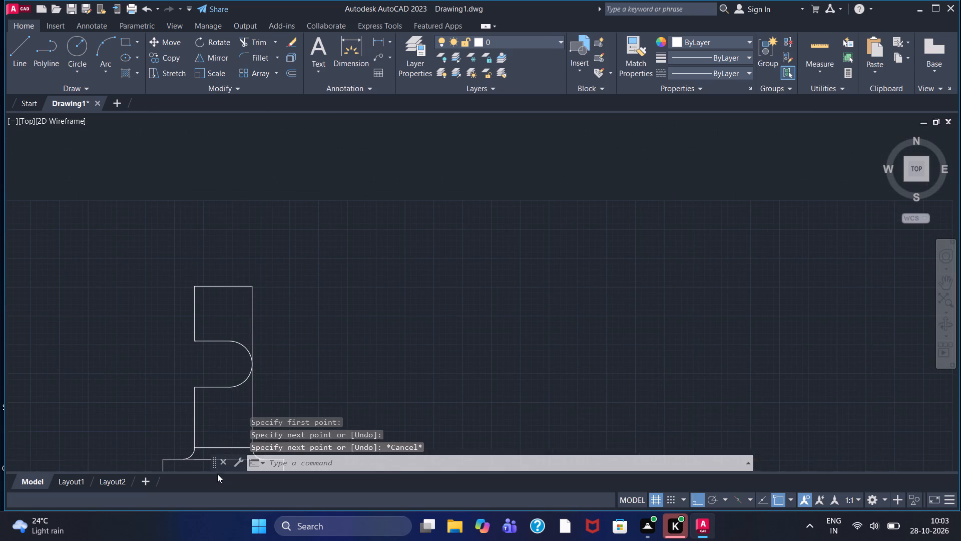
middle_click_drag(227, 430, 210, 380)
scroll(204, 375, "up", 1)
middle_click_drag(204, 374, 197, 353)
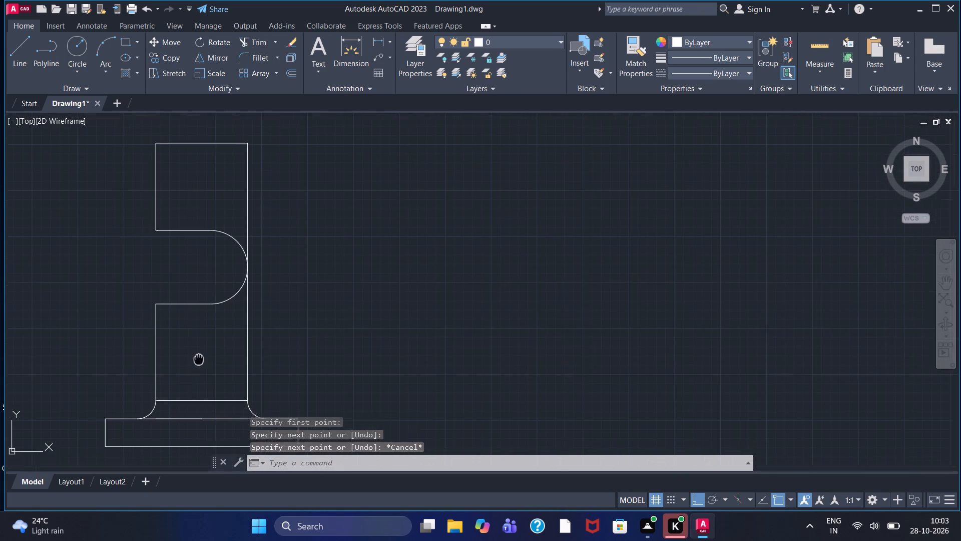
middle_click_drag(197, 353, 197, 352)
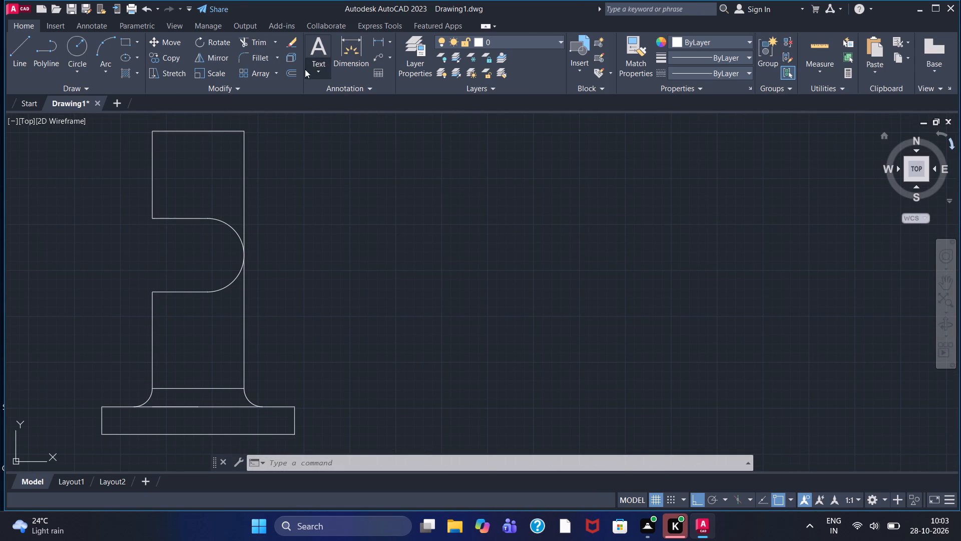
Offset the upright's top edge downward with the Through option, adding a single line and a closely spaced pair below it.
left_click(290, 75)
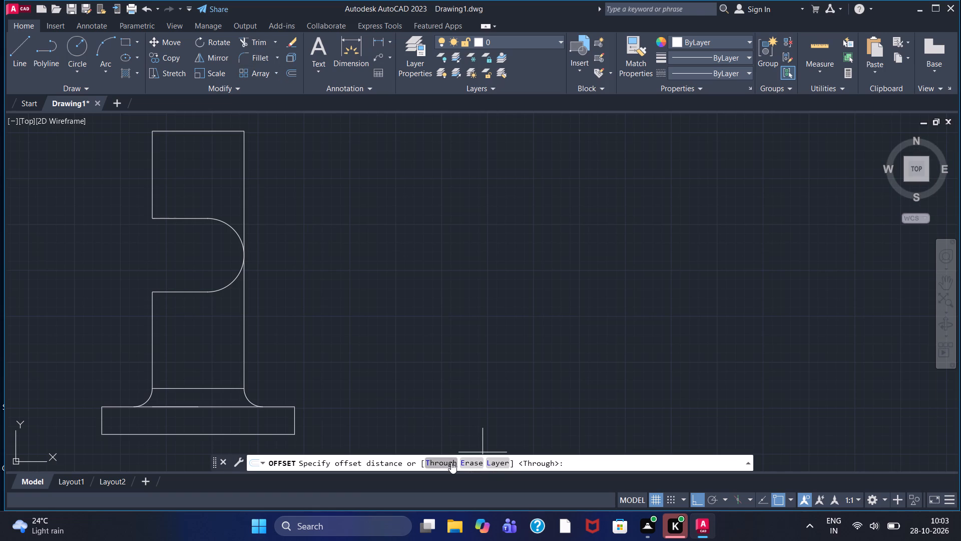
left_click(451, 462)
left_click(226, 131)
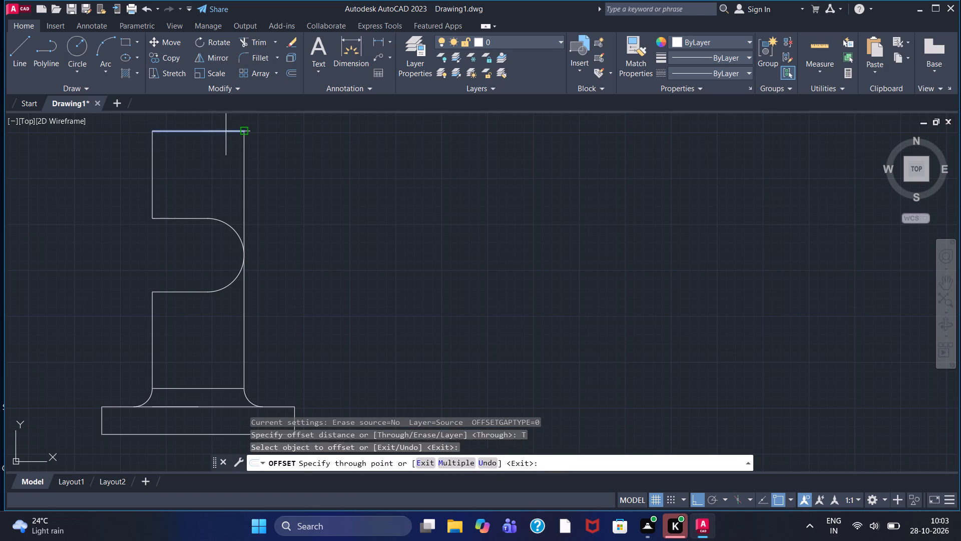
left_click(227, 142)
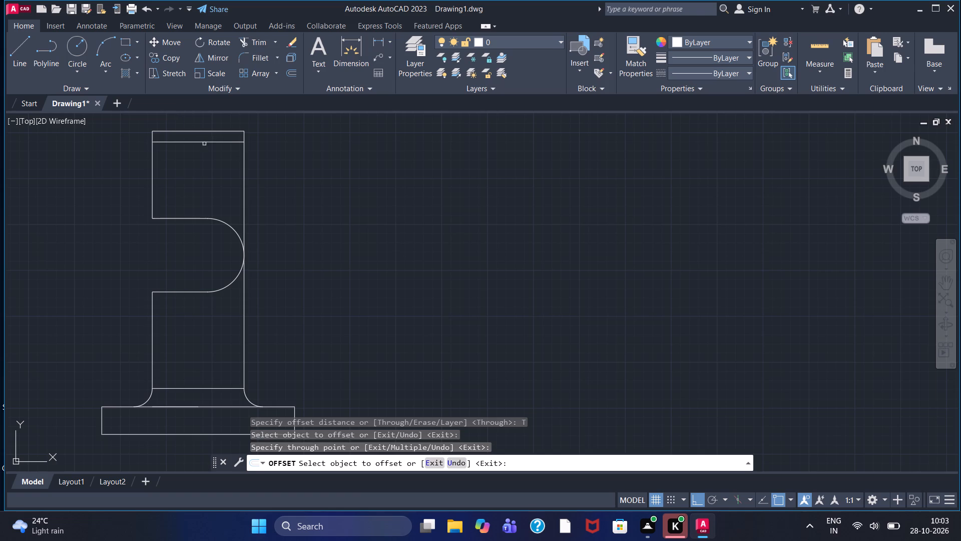
left_click(212, 142)
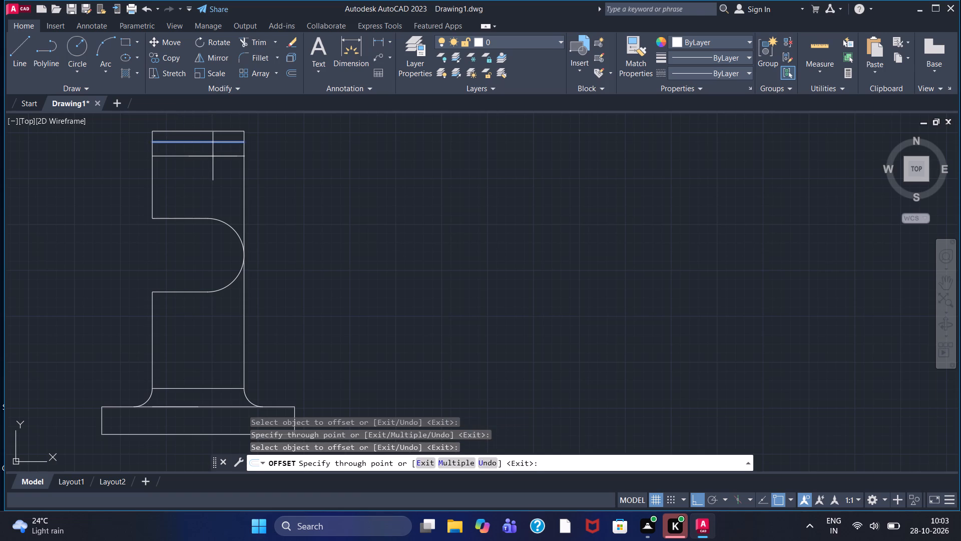
left_click(213, 157)
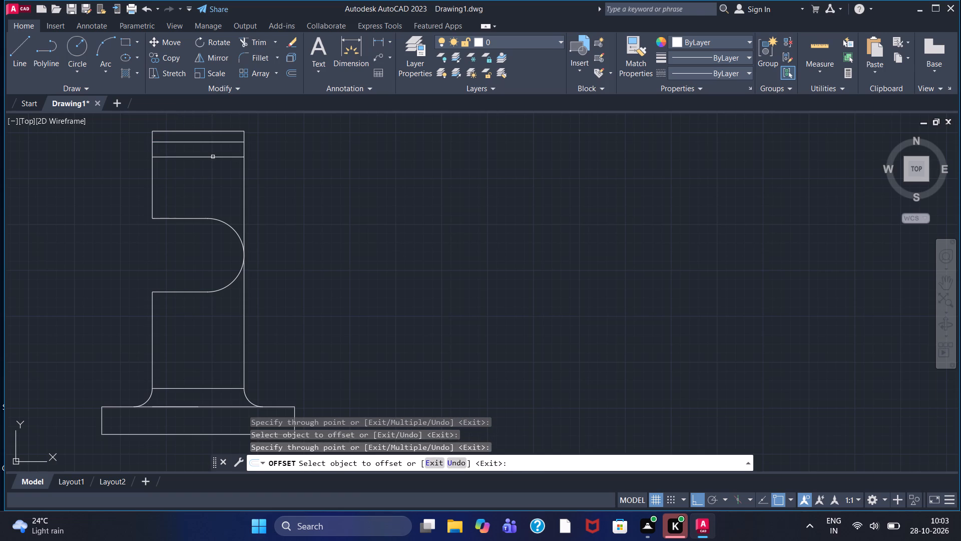
left_click(213, 157)
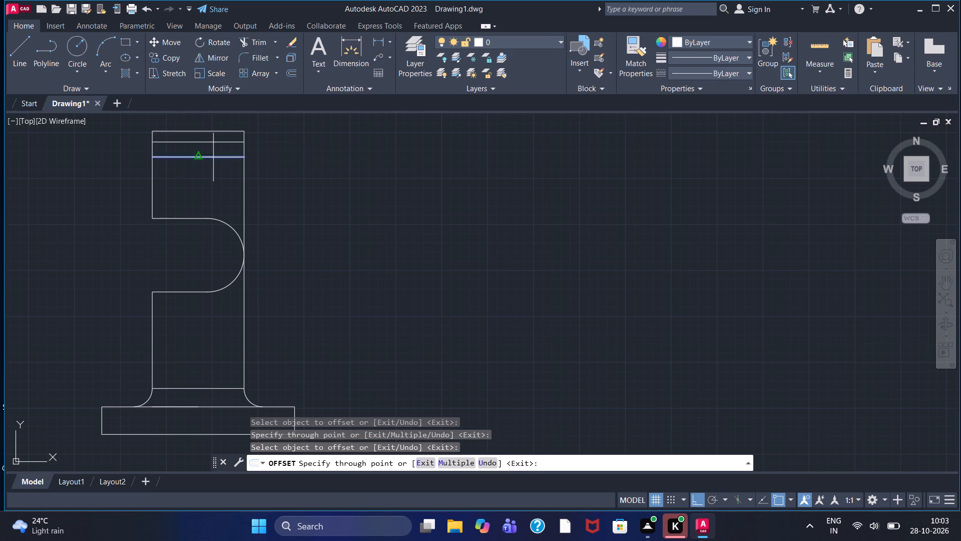
scroll(214, 161, "up", 2)
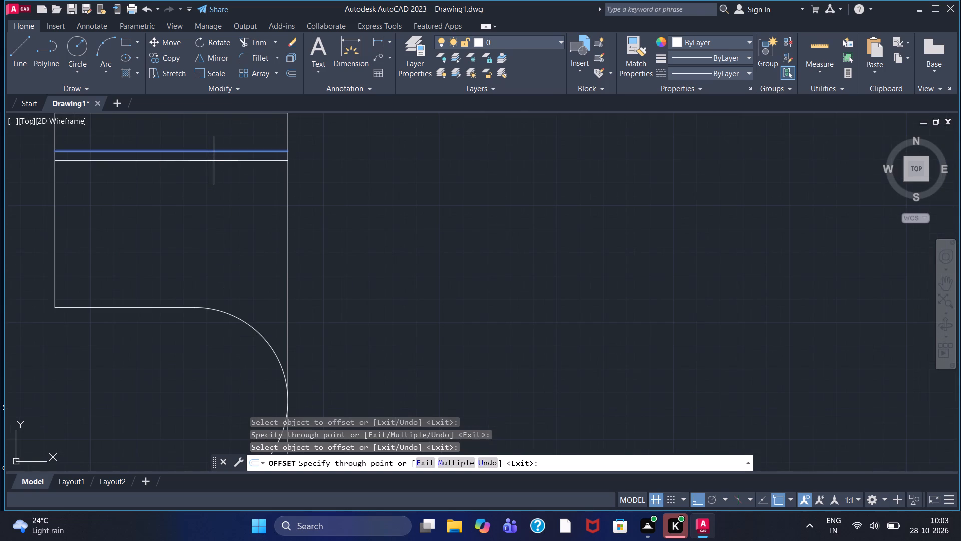
left_click(214, 161)
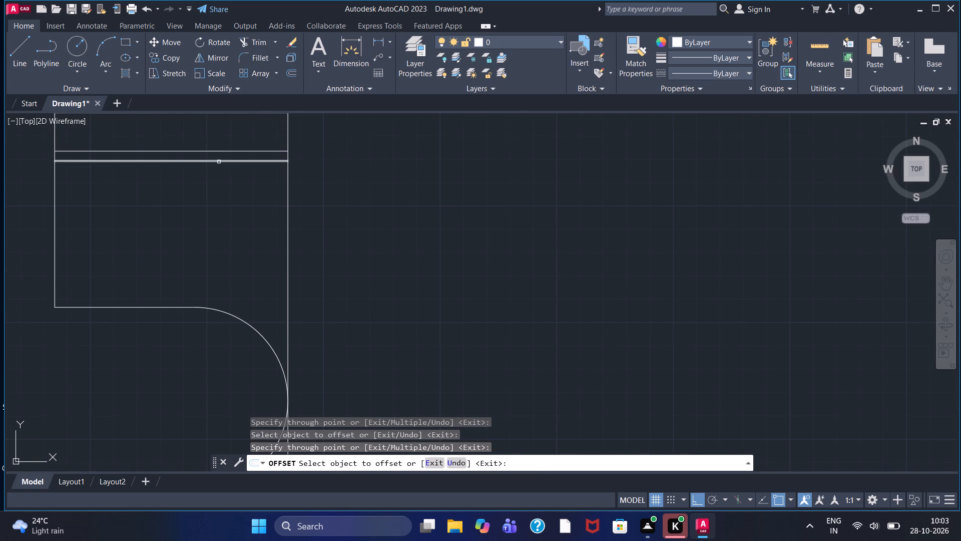
Offset the lowest of these lines downward to add another single line and a closely spaced pair above the slot.
left_click(219, 162)
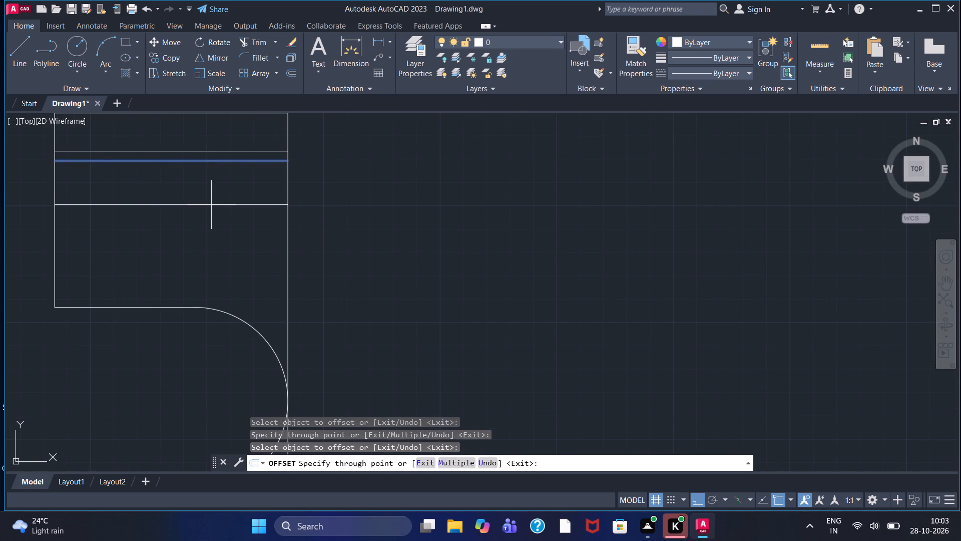
left_click(211, 205)
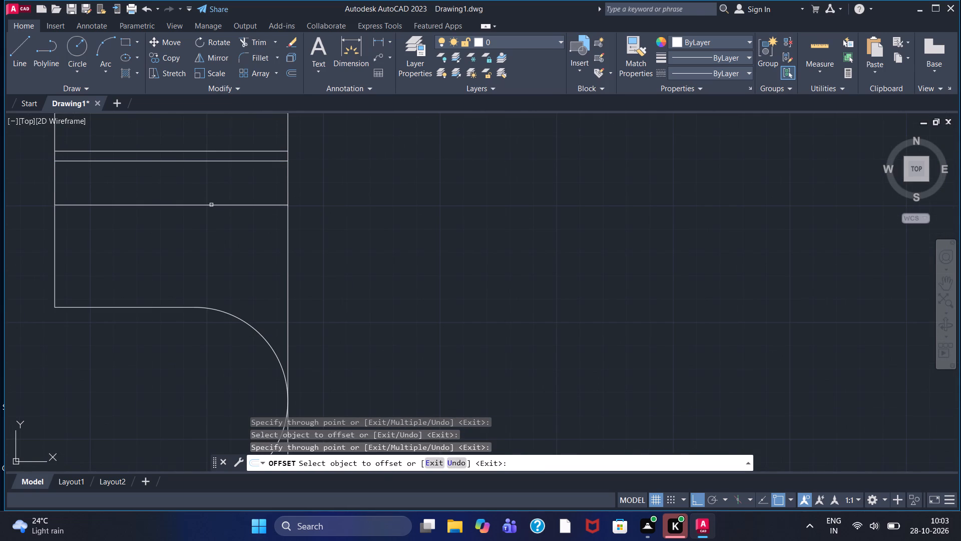
left_click(217, 204)
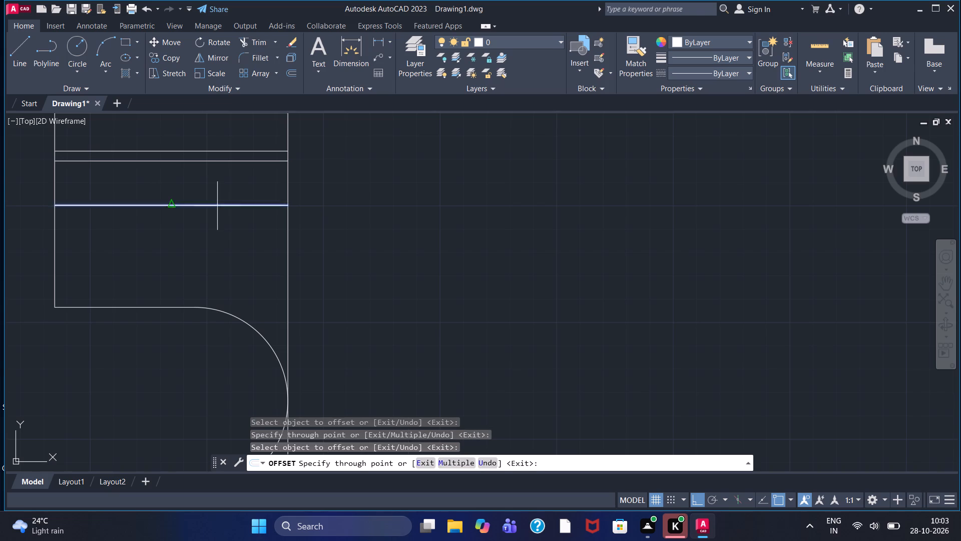
left_click(217, 245)
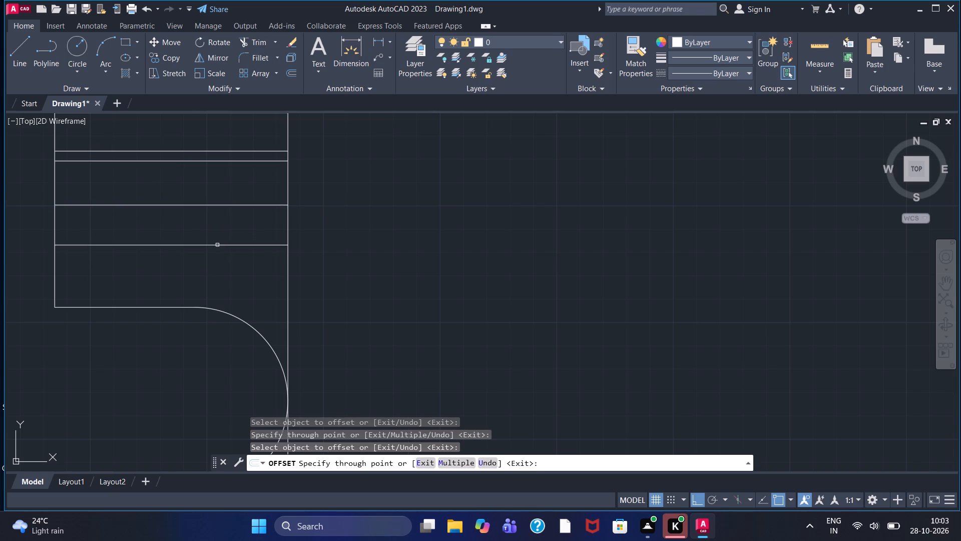
left_click(215, 244)
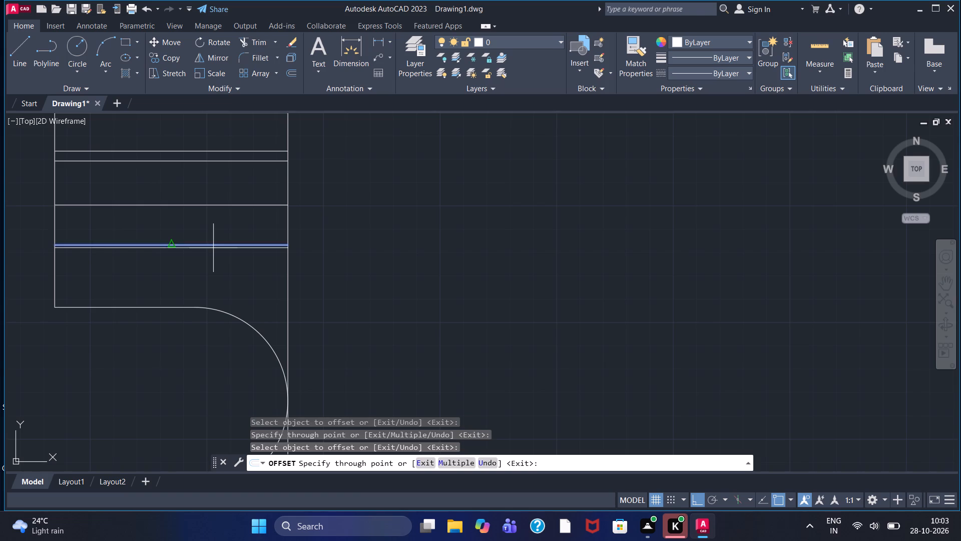
left_click(217, 252)
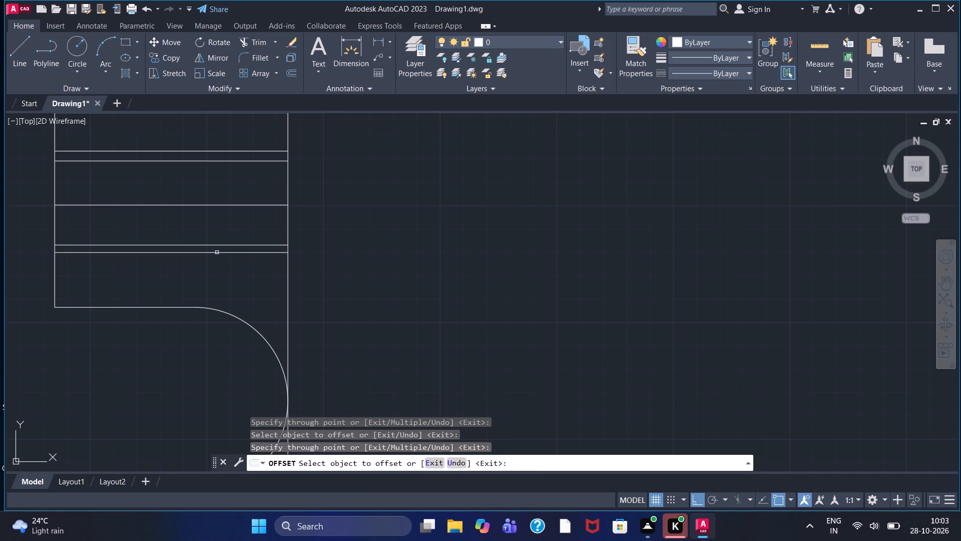
Offset the line joining the fillets' upper ends upward to build two closely spaced pairs of horizontal lines across the lower upright.
scroll(186, 187, "down", 1)
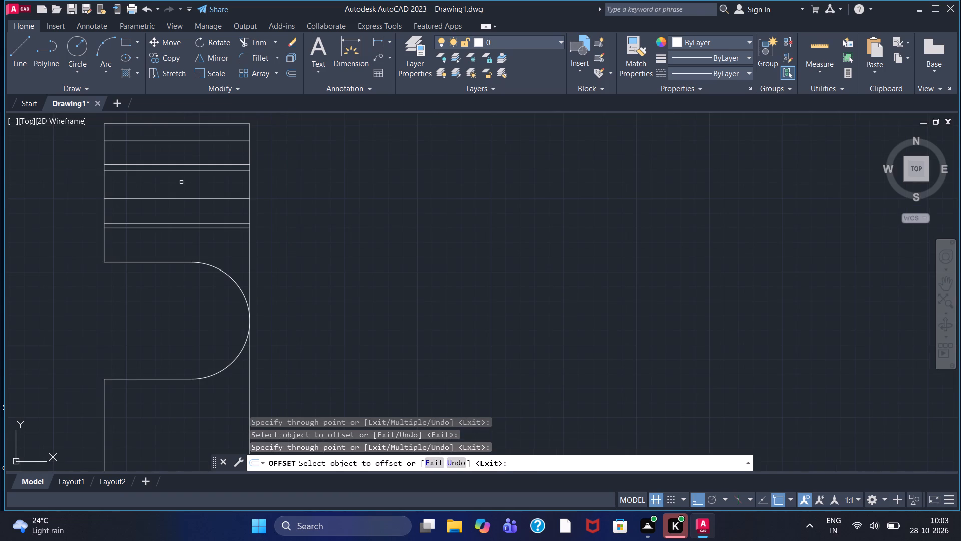
middle_click_drag(302, 292, 302, 209)
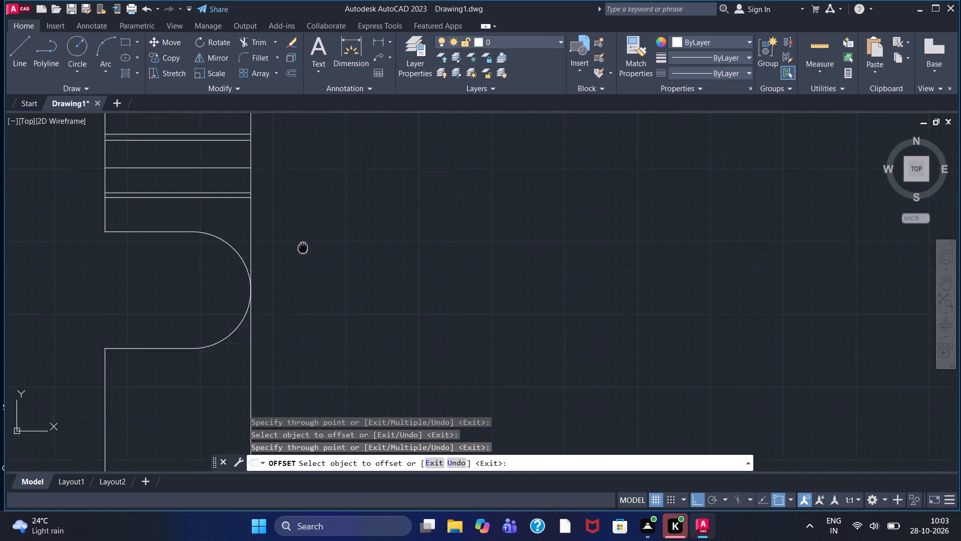
middle_click_drag(302, 209, 308, 137)
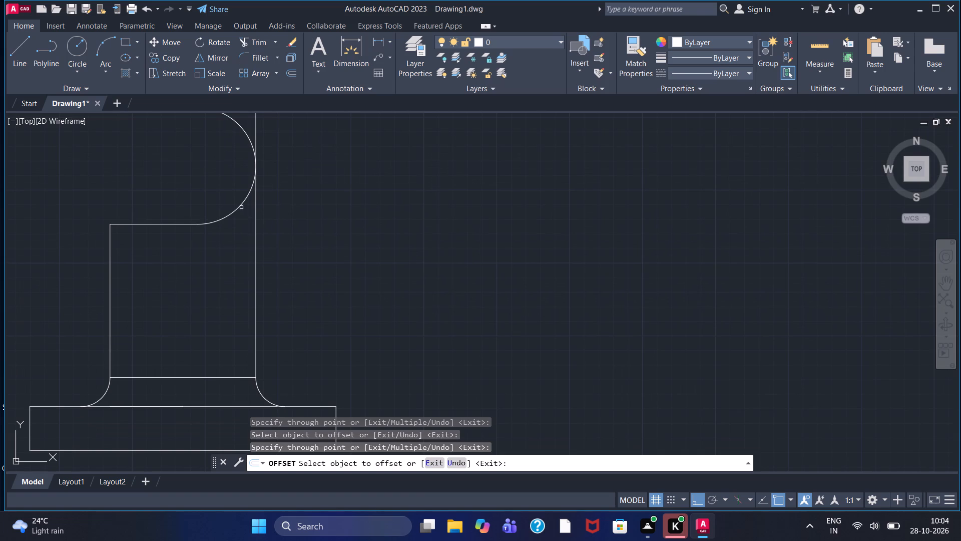
left_click(217, 378)
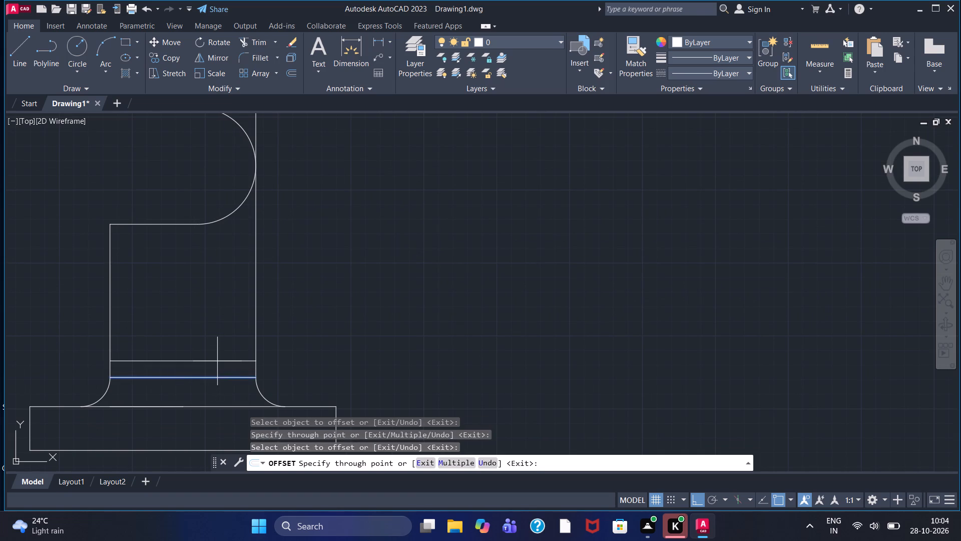
left_click(219, 336)
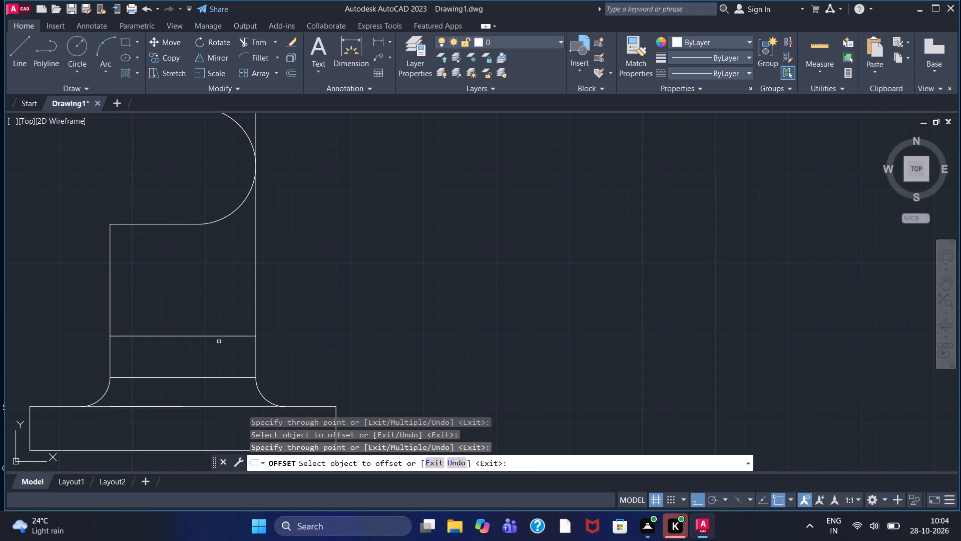
left_click(223, 337)
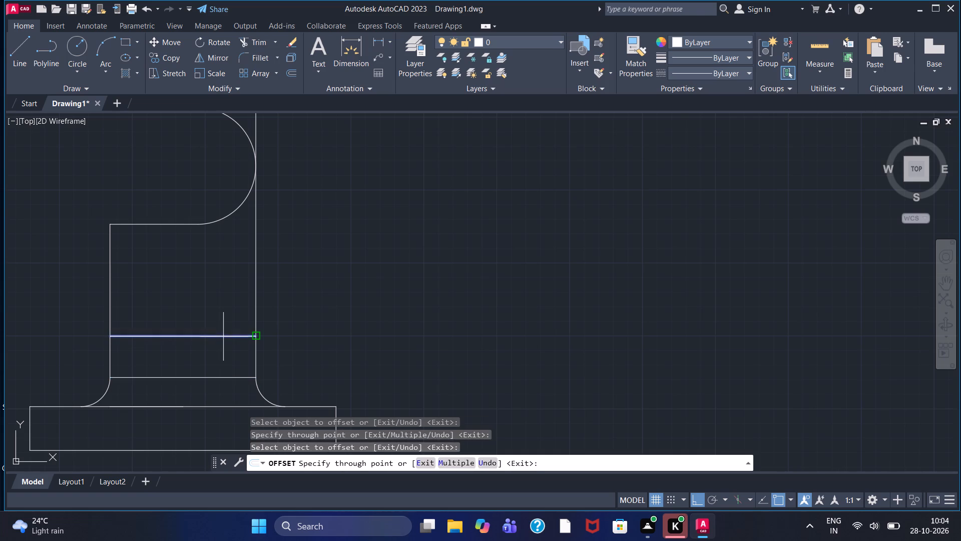
left_click(223, 343)
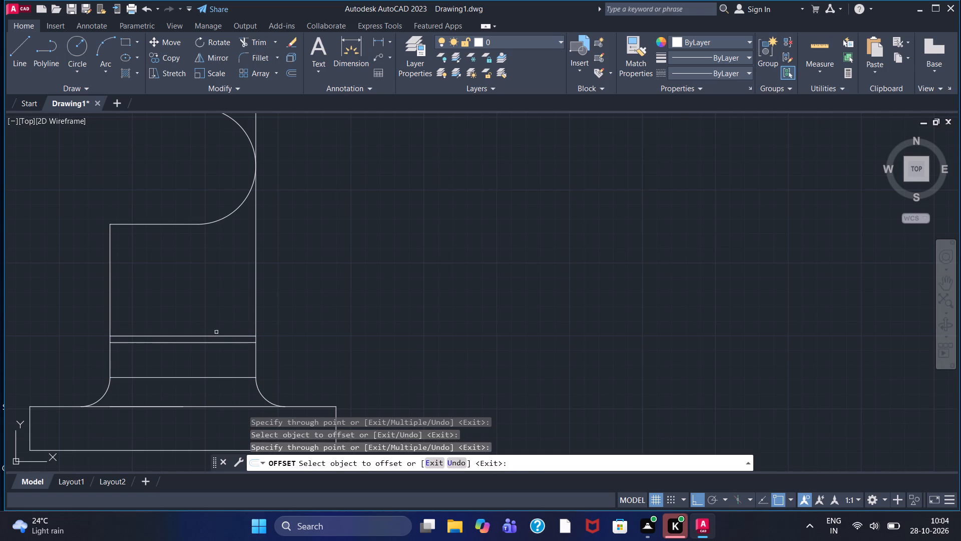
left_click(210, 336)
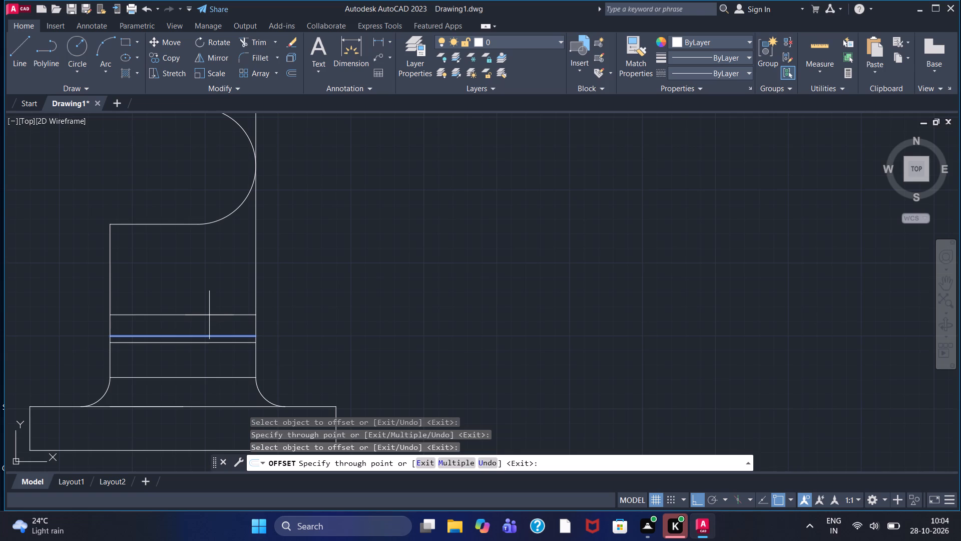
left_click(209, 322)
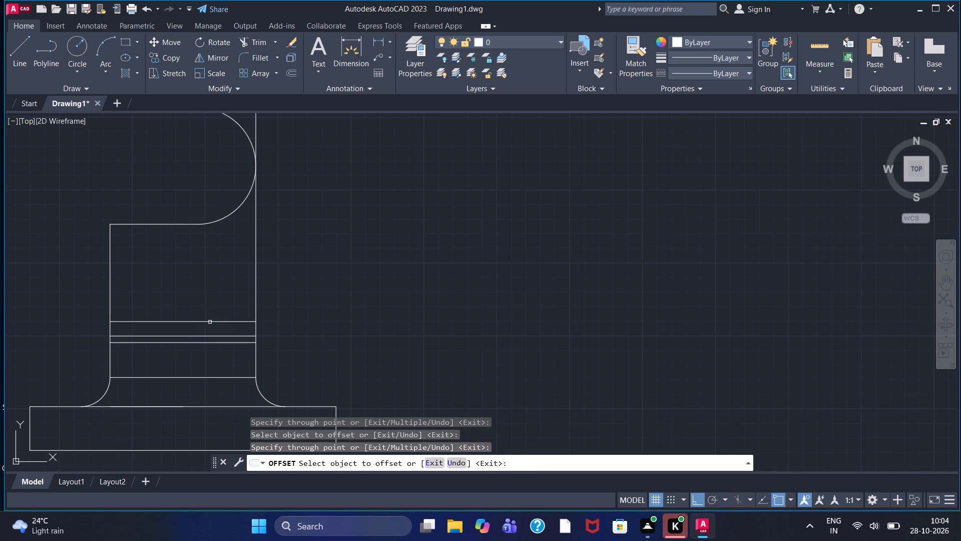
left_click(213, 321)
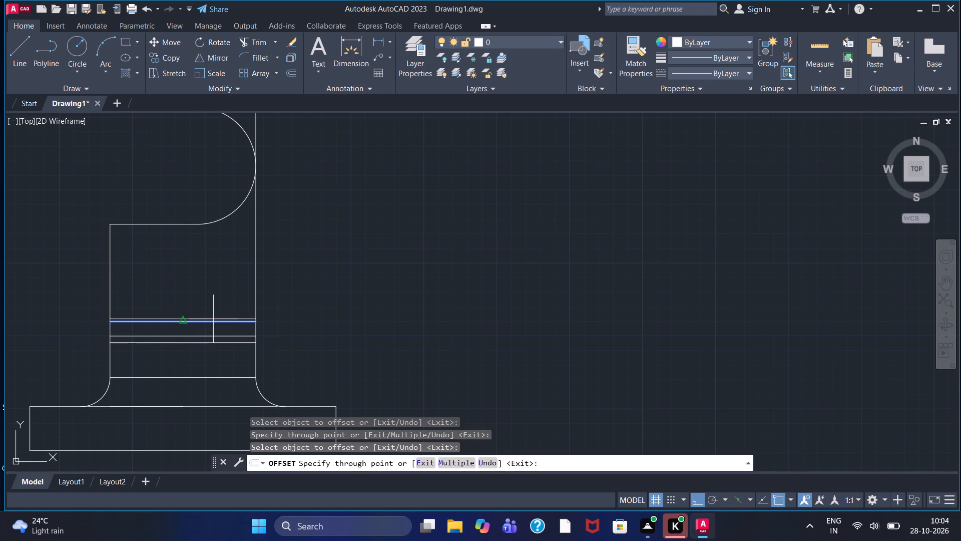
left_click(214, 317)
scroll(211, 319, "up", 3)
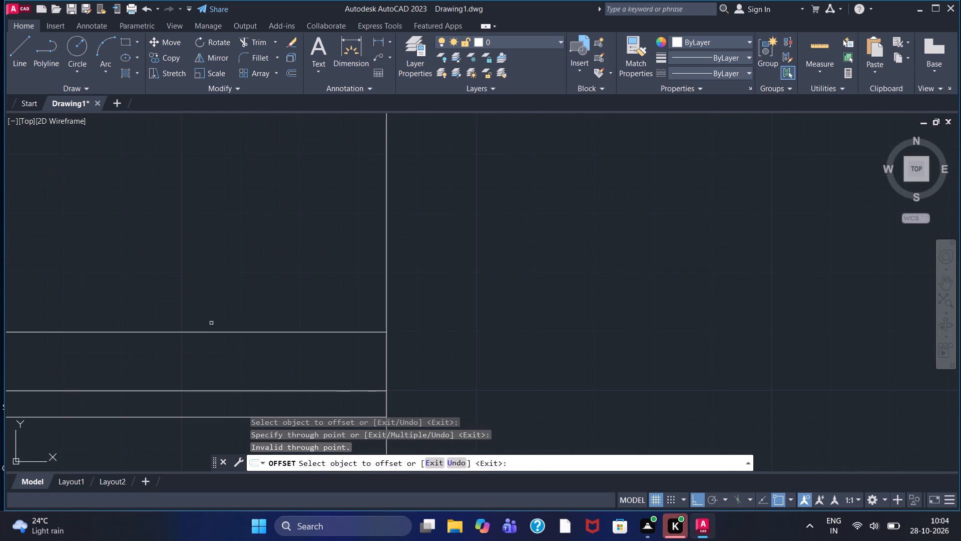
left_click(211, 333)
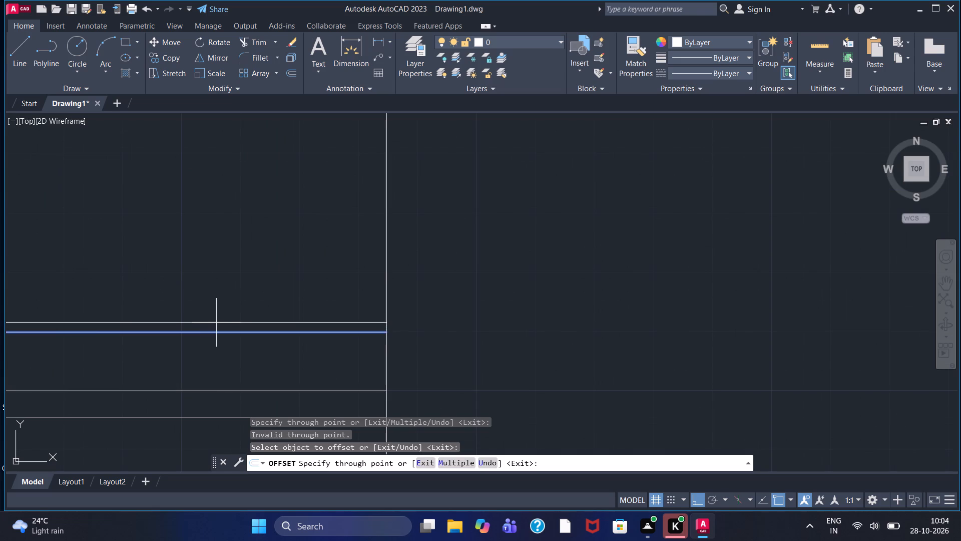
left_click(217, 321)
Offset the topmost new line upward to add a single line and a closely spaced pair below the slot.
left_click(210, 321)
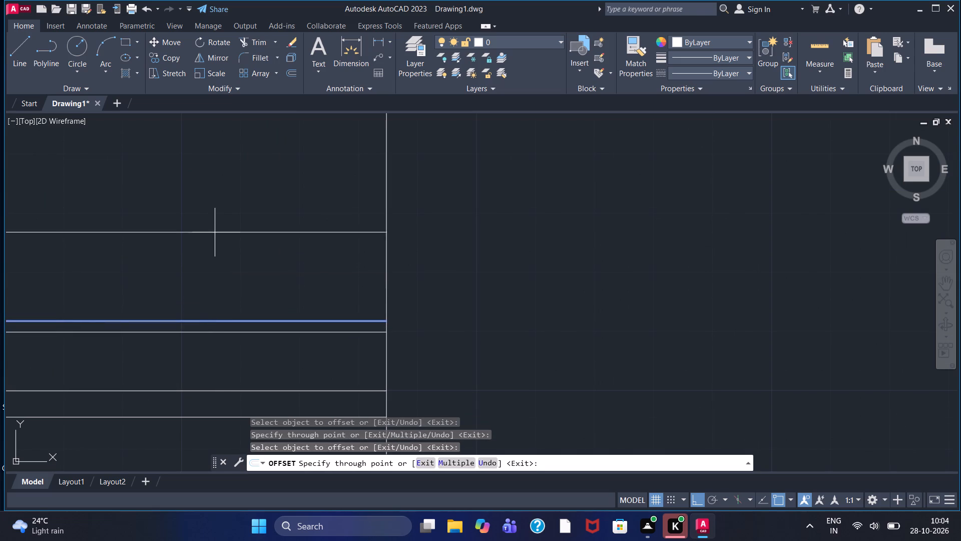
left_click(232, 213)
scroll(232, 213, "down", 1)
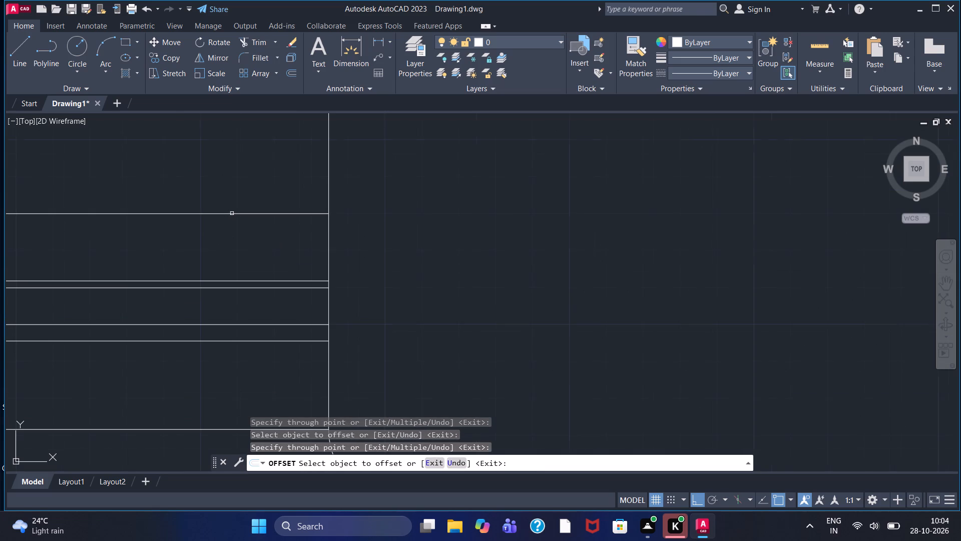
middle_click_drag(232, 214, 249, 337)
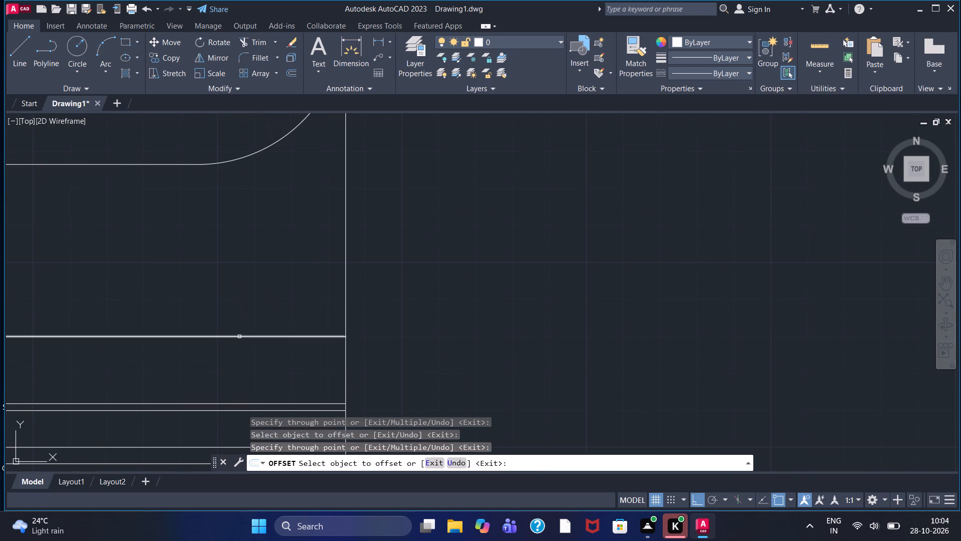
left_click(239, 337)
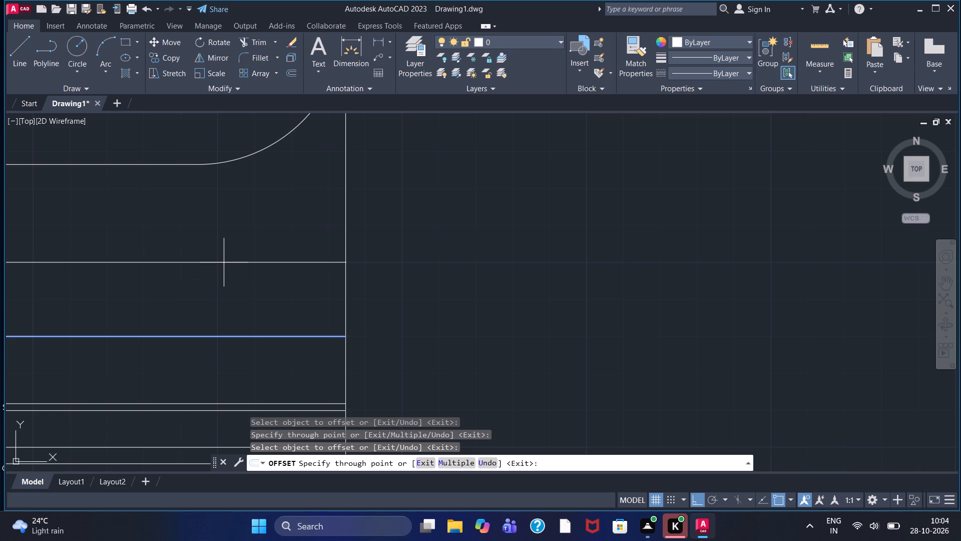
left_click(224, 262)
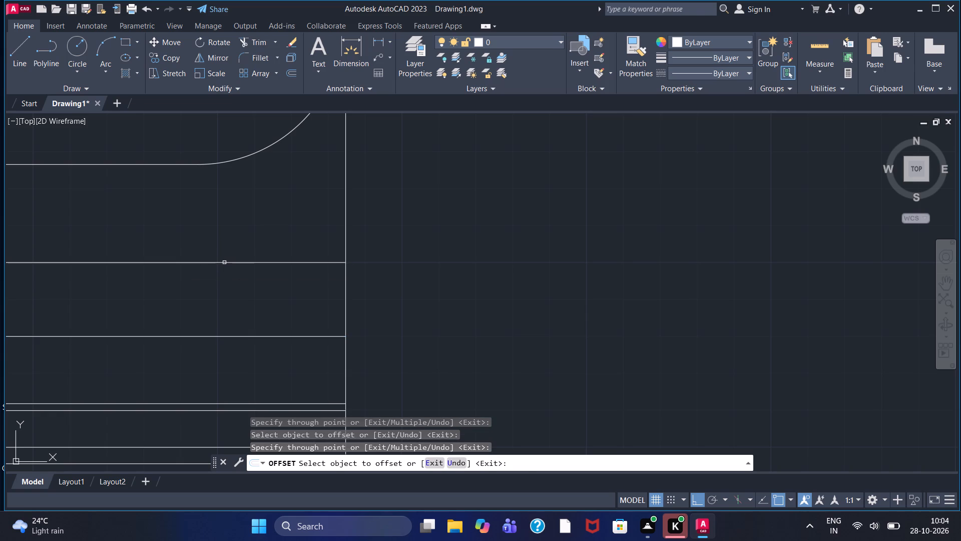
left_click(227, 263)
left_click(229, 253)
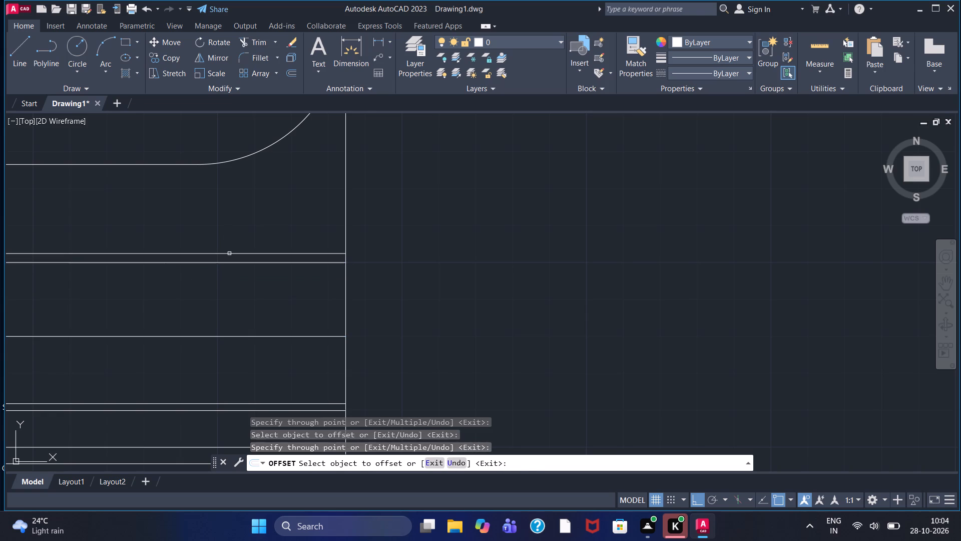
scroll(229, 253, "down", 1)
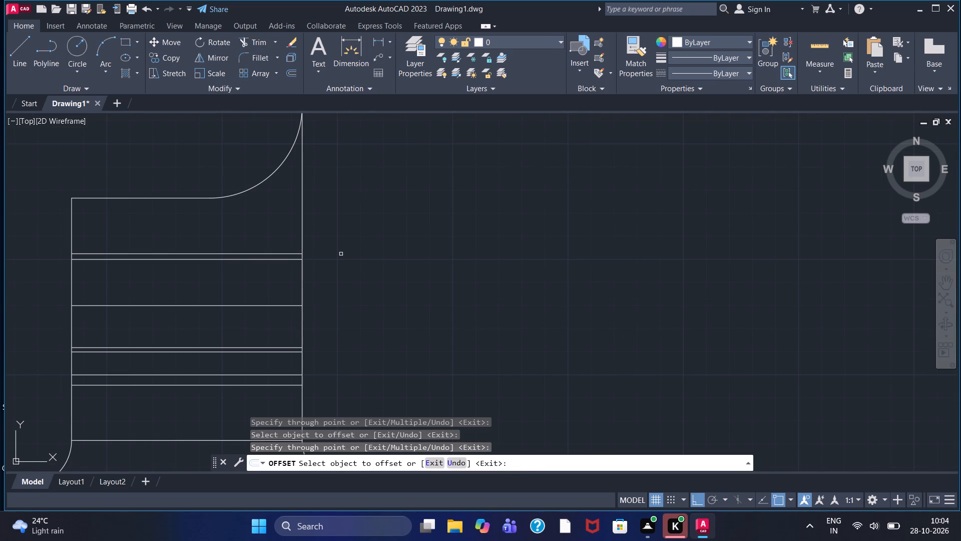
key("Escape")
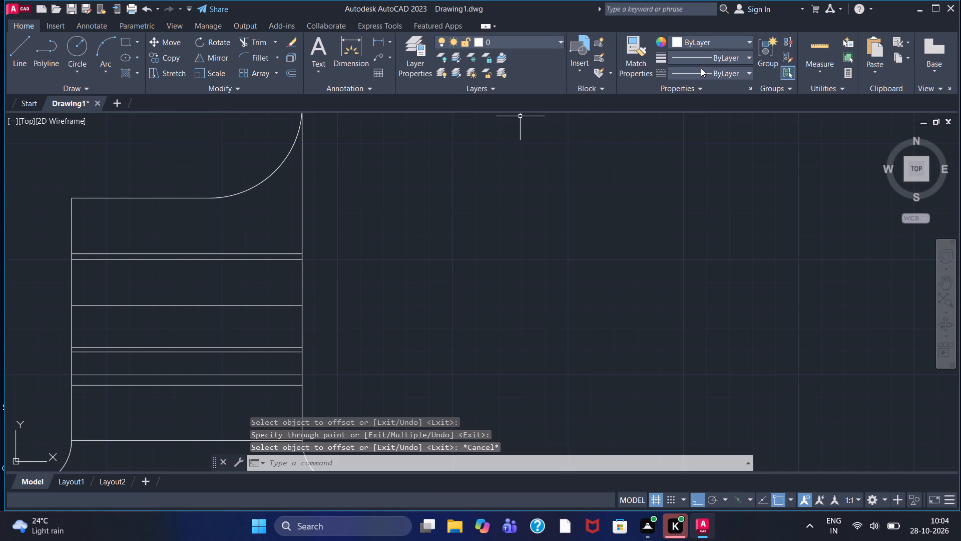
Load the ISO dash linetype ACAD_ISO02W100 from acadiso.lin and make it the current linetype.
left_click(701, 68)
left_click(692, 127)
left_click(591, 154)
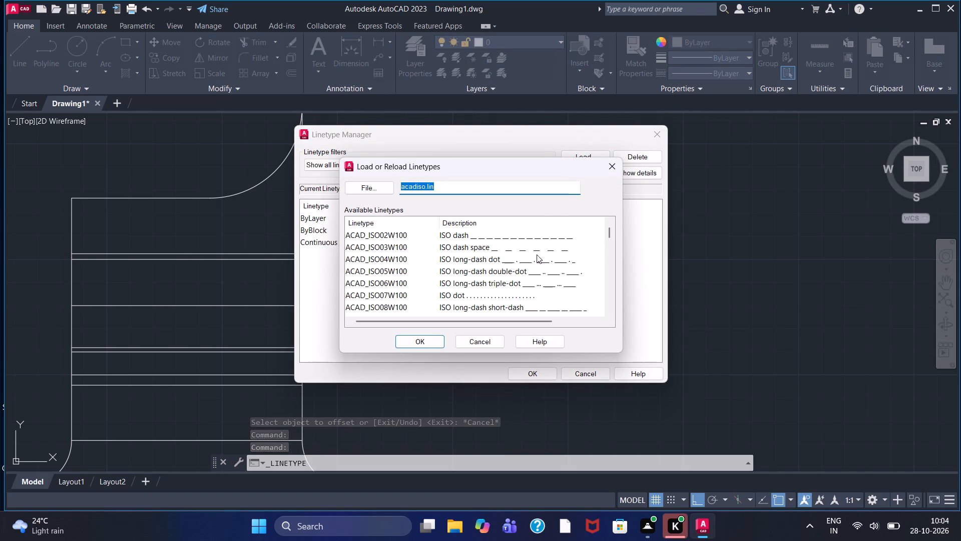
left_click(528, 234)
left_click(439, 339)
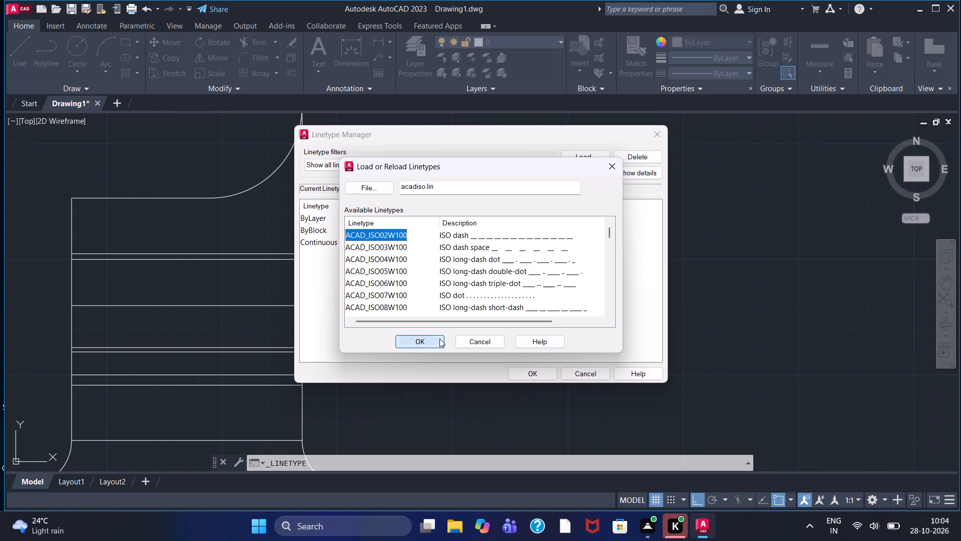
left_click(518, 246)
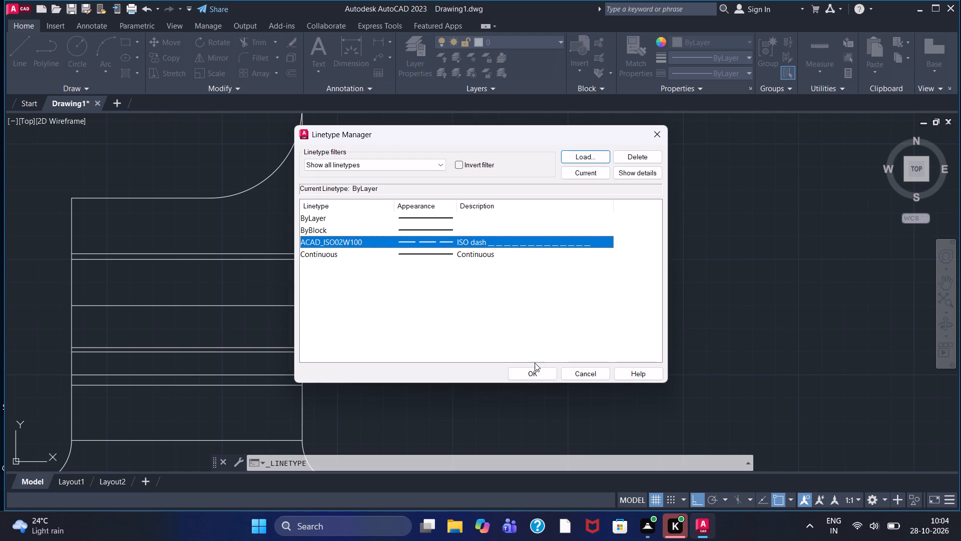
left_click(539, 370)
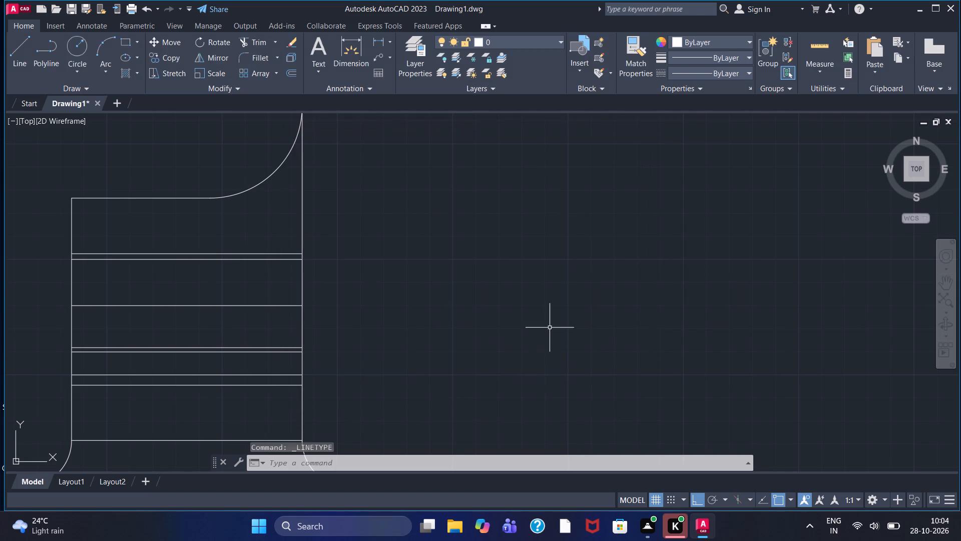
left_click(730, 74)
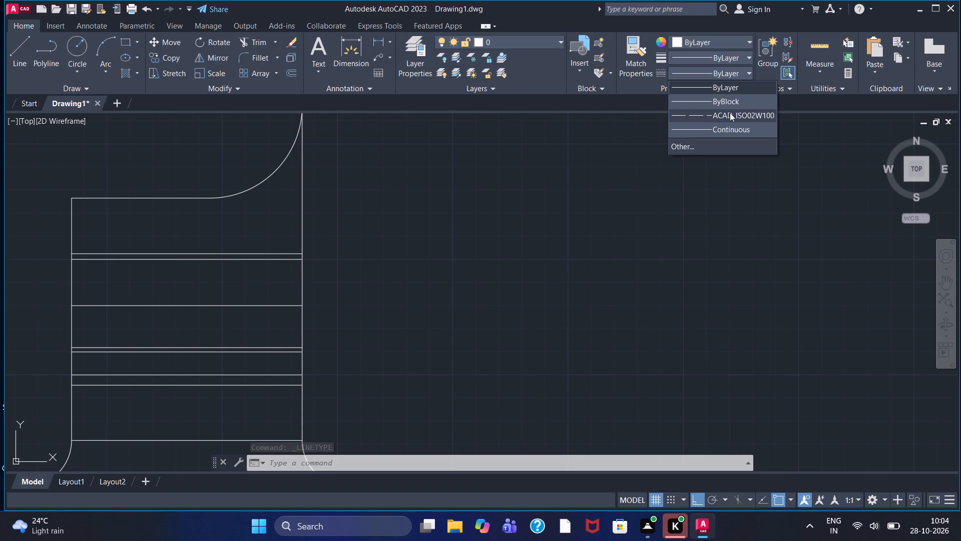
left_click(730, 113)
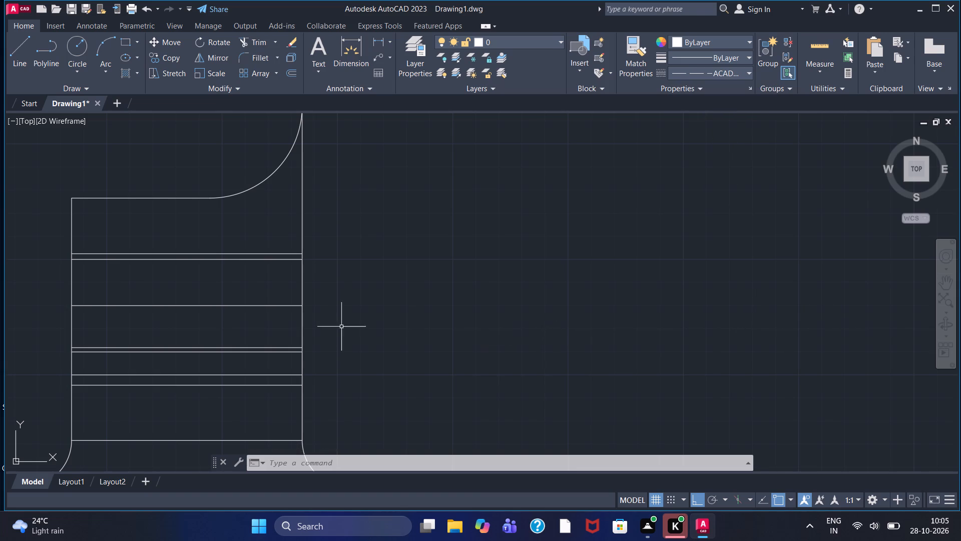
Change the upper line of the topmost closely spaced pair on the upright to the ACAD_ISO02W100 linetype.
scroll(311, 310, "down", 2)
middle_click_drag(425, 199, 461, 388)
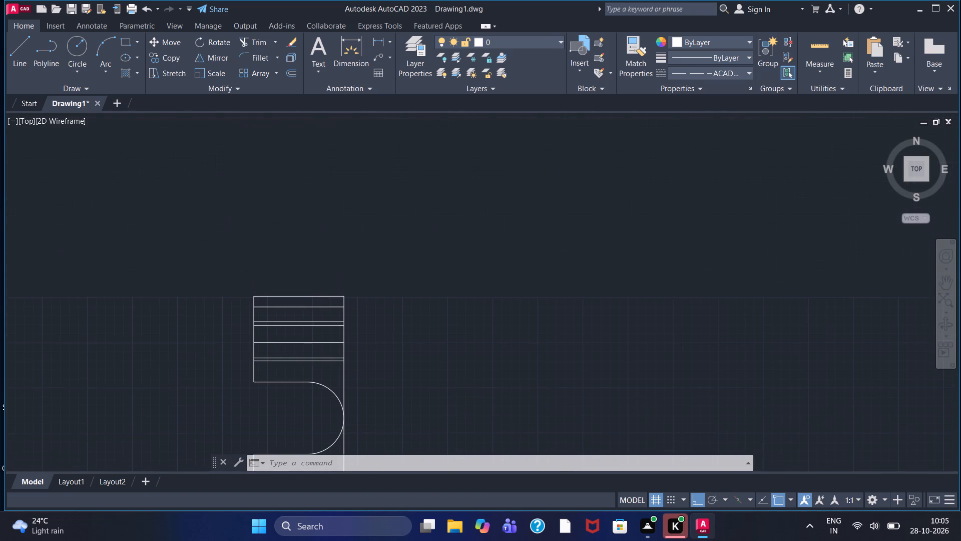
scroll(329, 323, "up", 3)
scroll(329, 319, "down", 1)
middle_click_drag(471, 344, 450, 219)
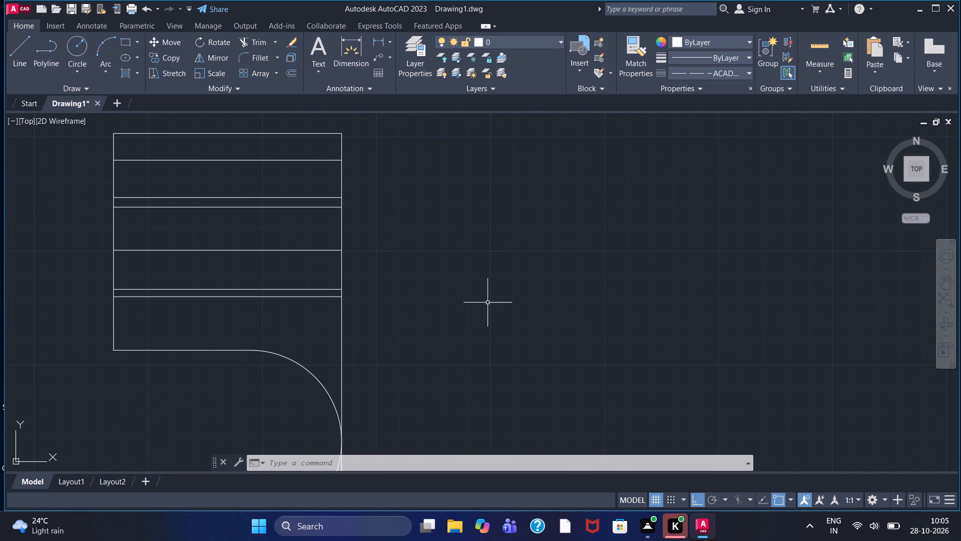
left_click(327, 197)
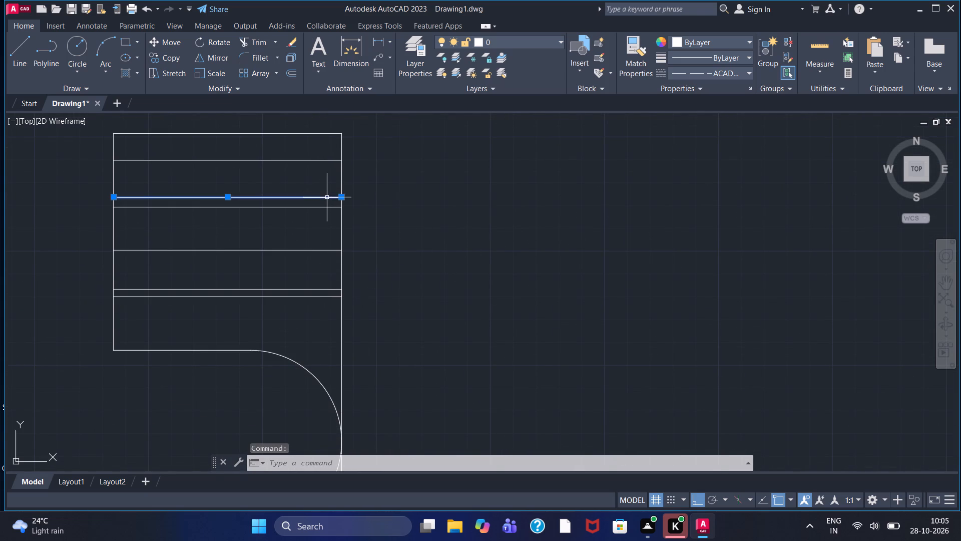
left_click(704, 70)
left_click(707, 111)
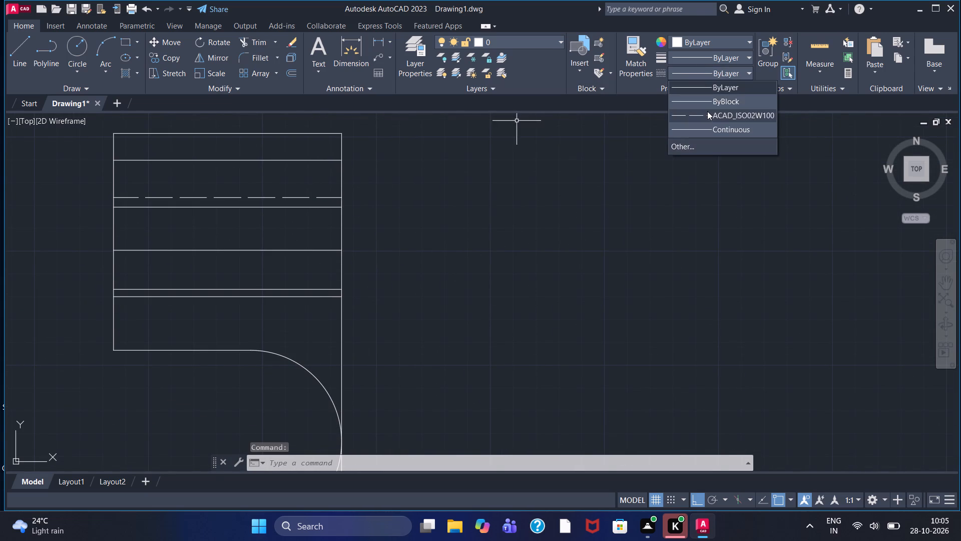
Change the lower line of the topmost closely spaced pair to the ACAD_ISO02W100 linetype as well.
left_click(329, 207)
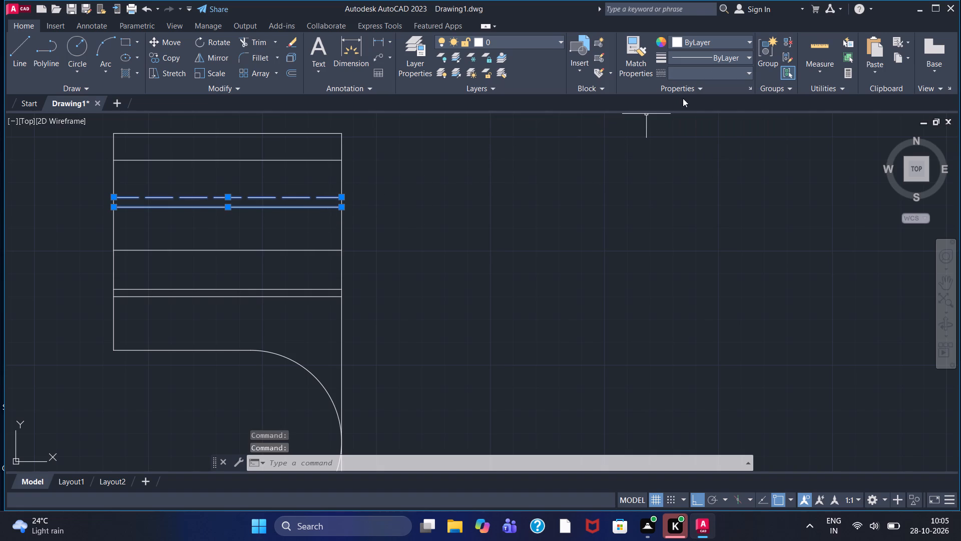
left_click(716, 76)
left_click(705, 109)
left_click(645, 198)
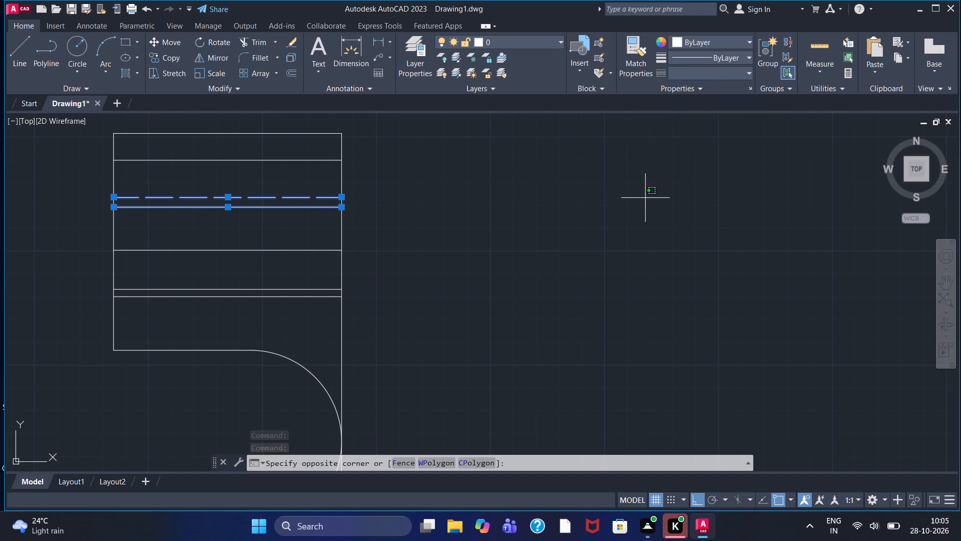
key("Escape")
key("Escape")
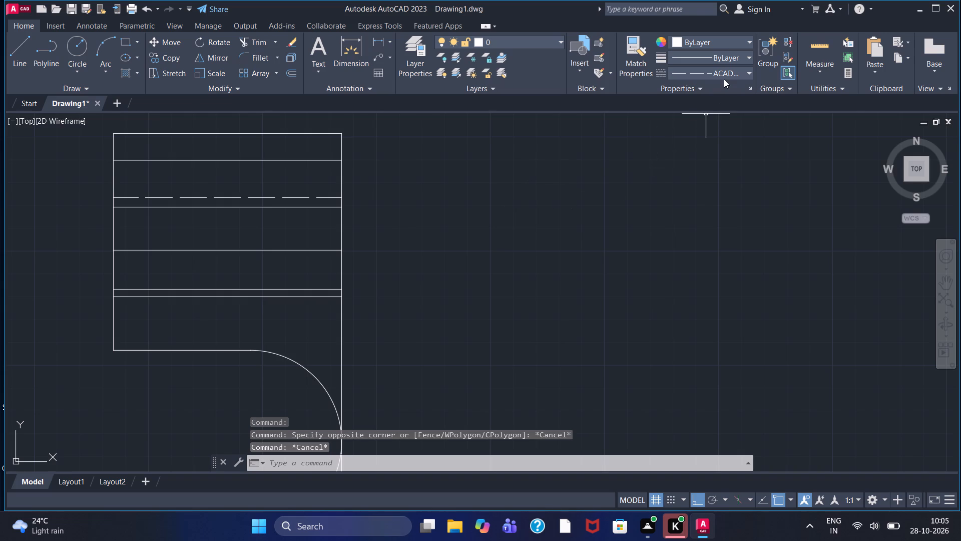
left_click(310, 208)
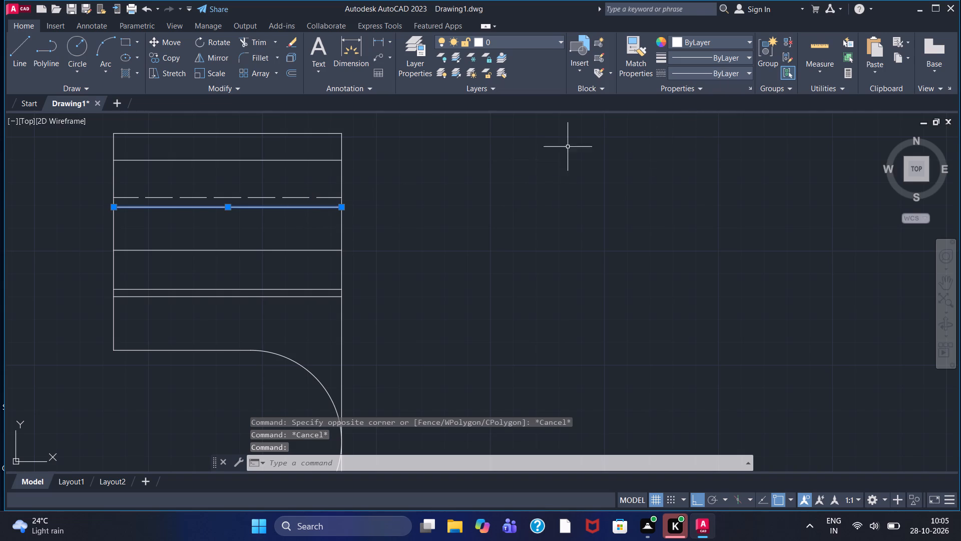
left_click(714, 76)
left_click(714, 115)
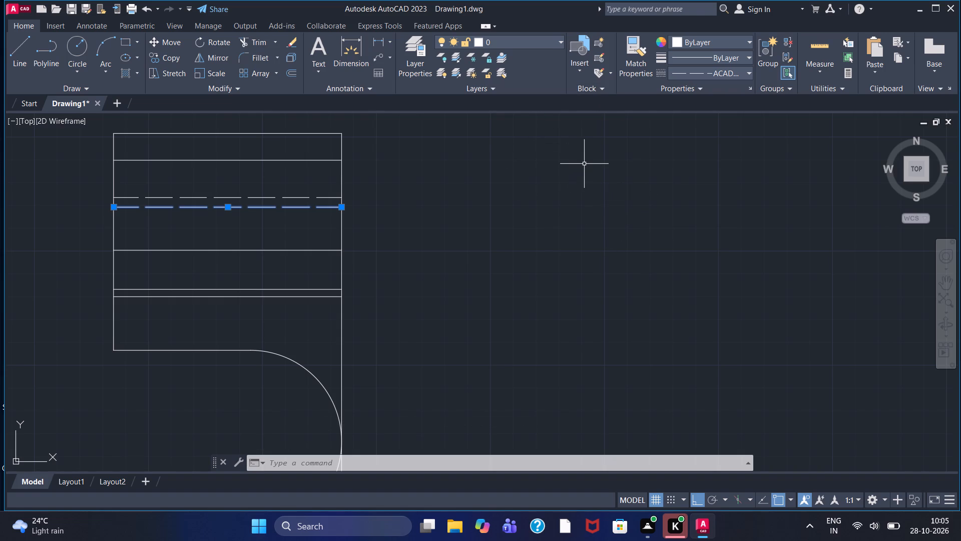
key("Escape")
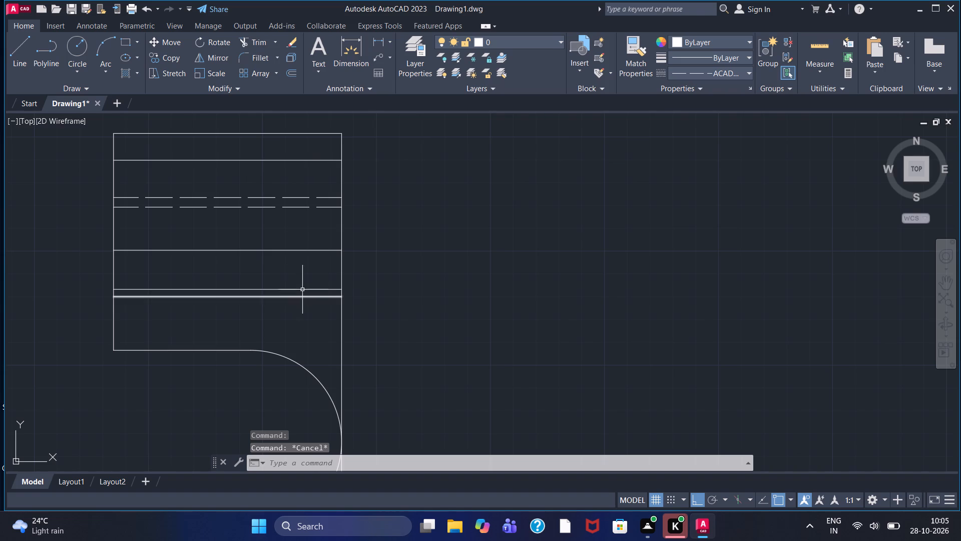
Apply the ACAD_ISO02W100 linetype to both lines of the closely spaced pair just above the slot, one at a time.
left_click(308, 289)
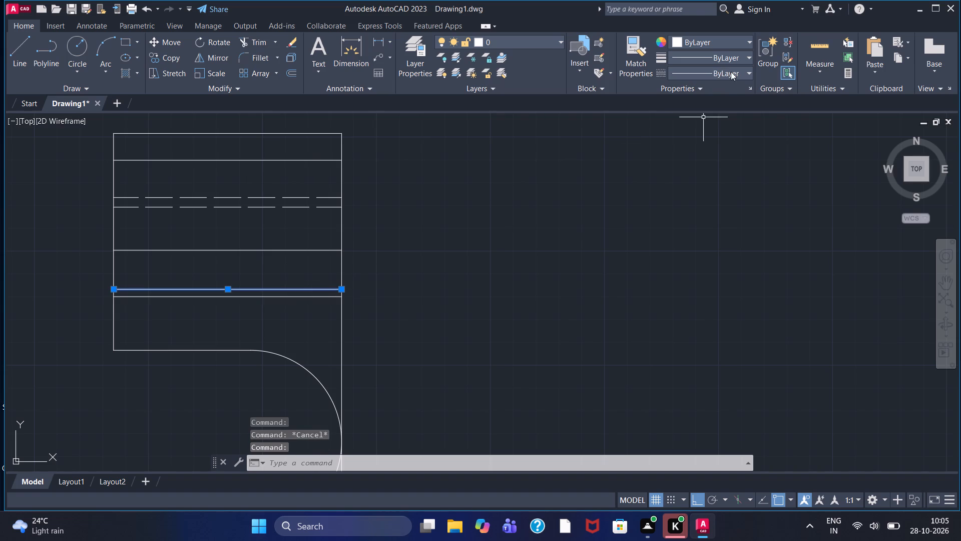
left_click(731, 72)
left_click(721, 116)
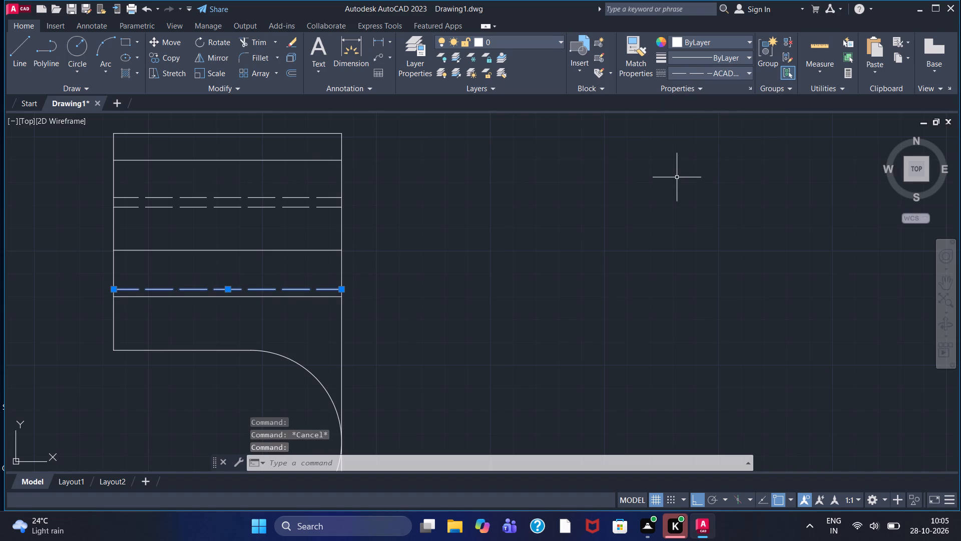
key("Escape")
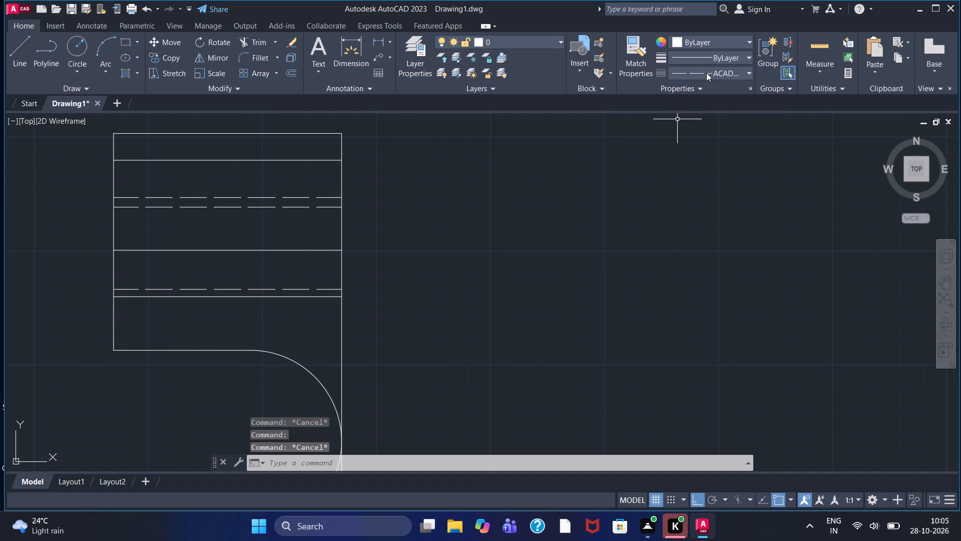
left_click(299, 296)
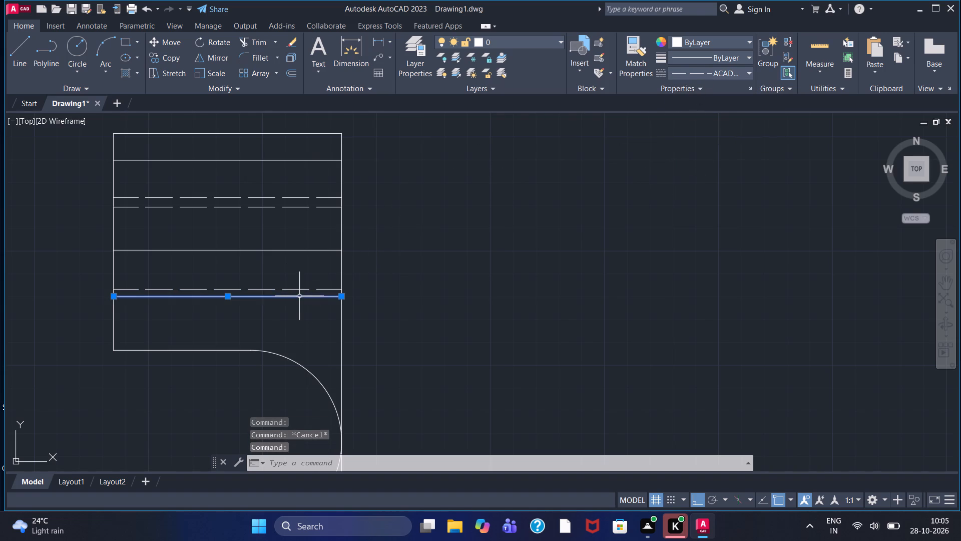
left_click(695, 73)
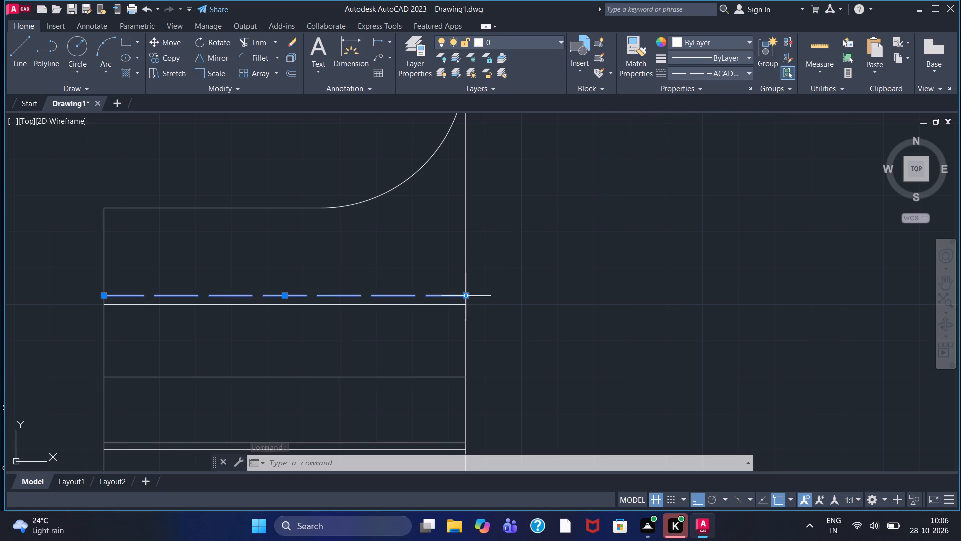
Change the lower line of the closely spaced pair just below the slot to the ACAD_ISO02W100 linetype.
key("Escape")
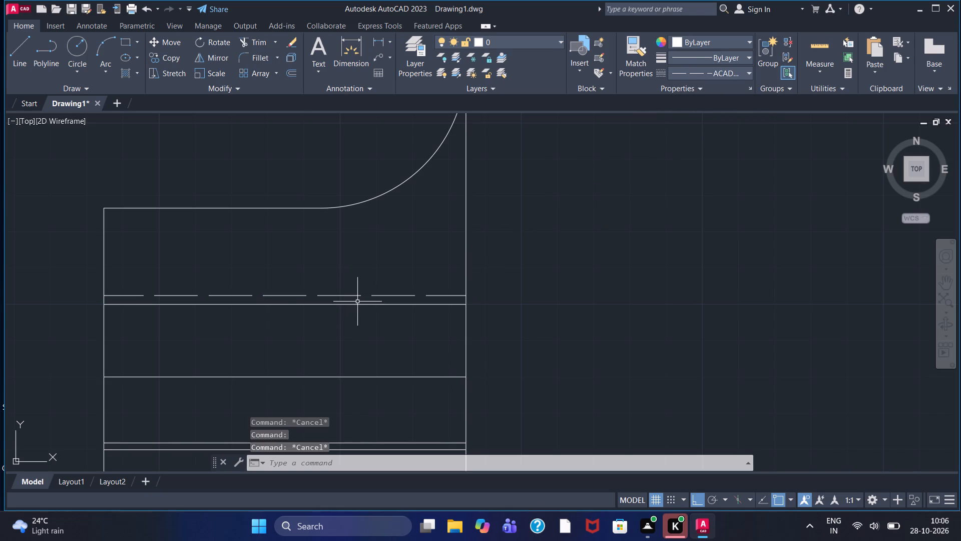
left_click(359, 305)
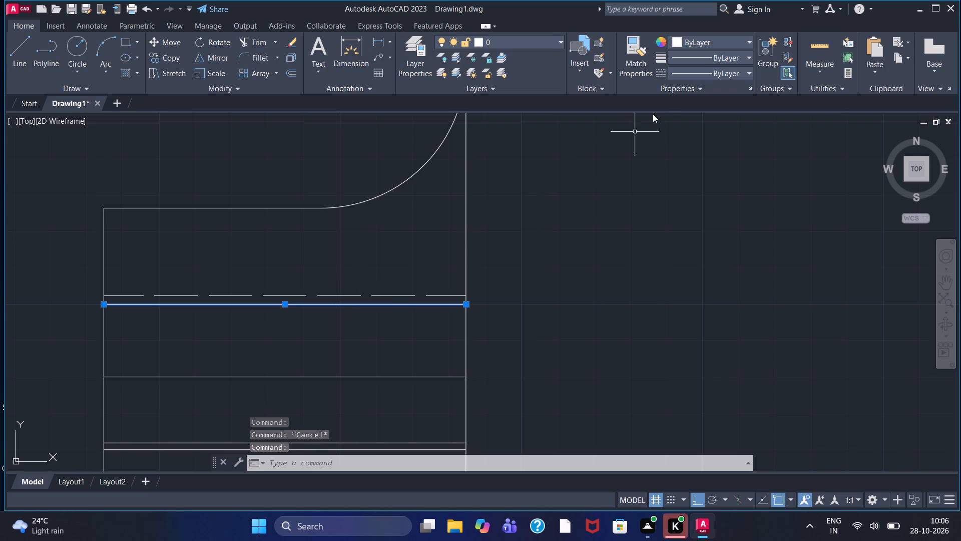
left_click(697, 76)
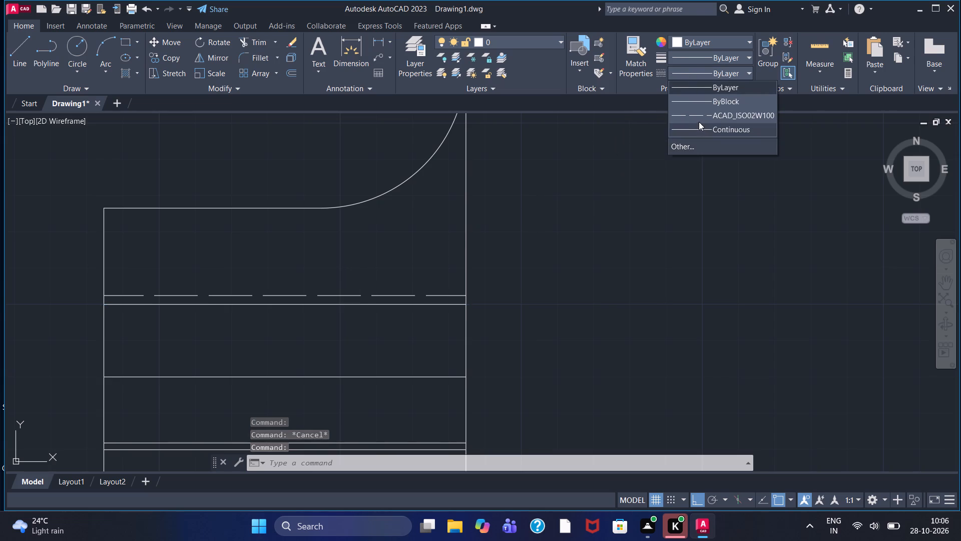
left_click(700, 116)
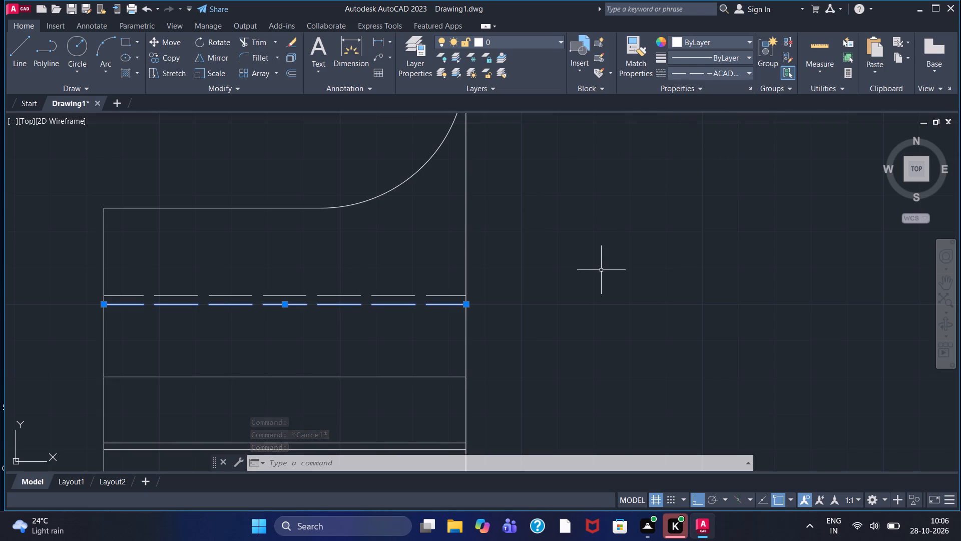
key("Escape")
Change the upper line of the second closely spaced pair below the slot to the ACAD_ISO02W100 linetype.
scroll(542, 305, "down", 1)
middle_click_drag(547, 302, 522, 231)
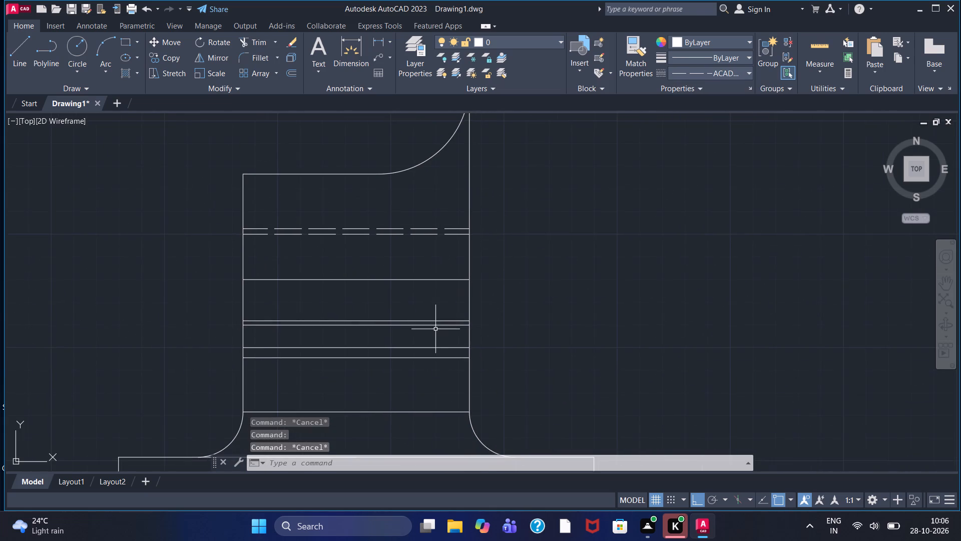
scroll(435, 329, "up", 1)
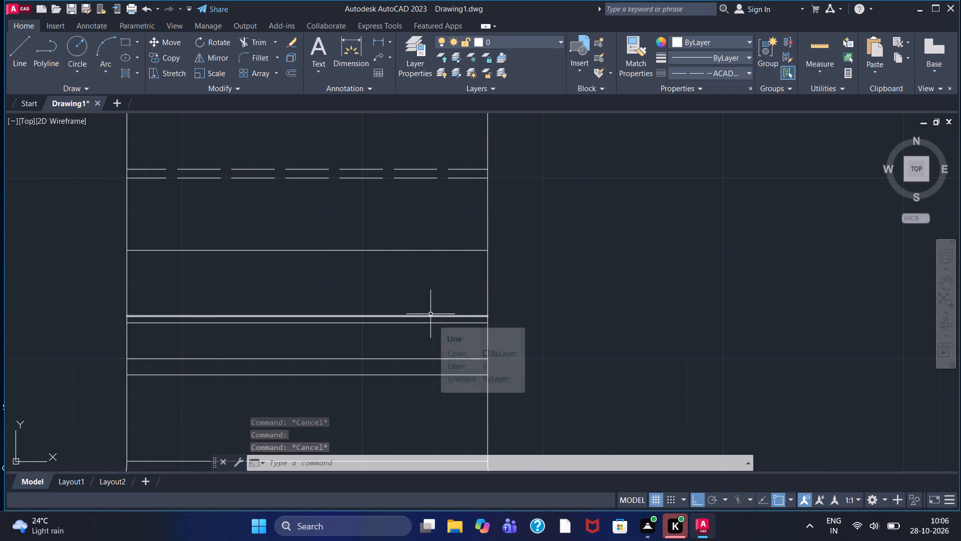
left_click(431, 314)
left_click(436, 314)
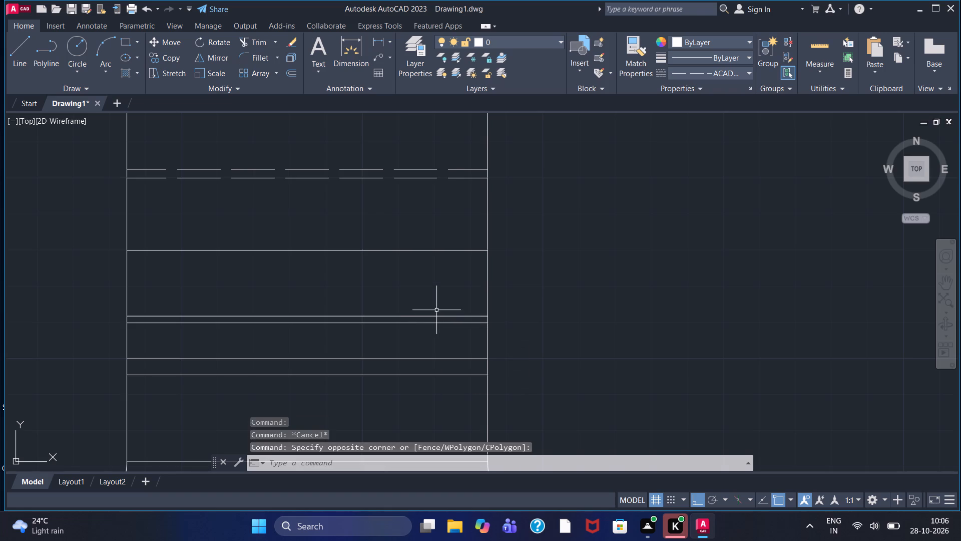
left_click(443, 316)
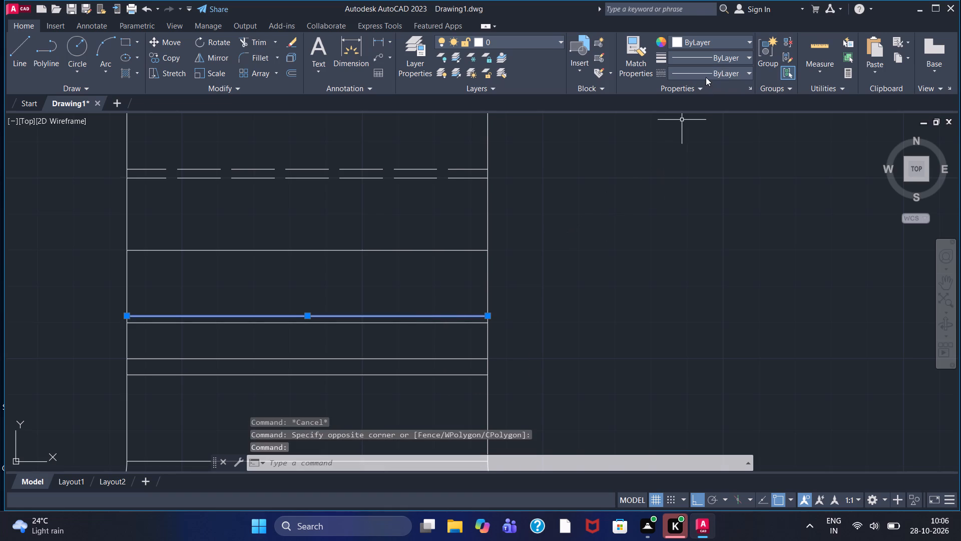
left_click(710, 72)
left_click(716, 117)
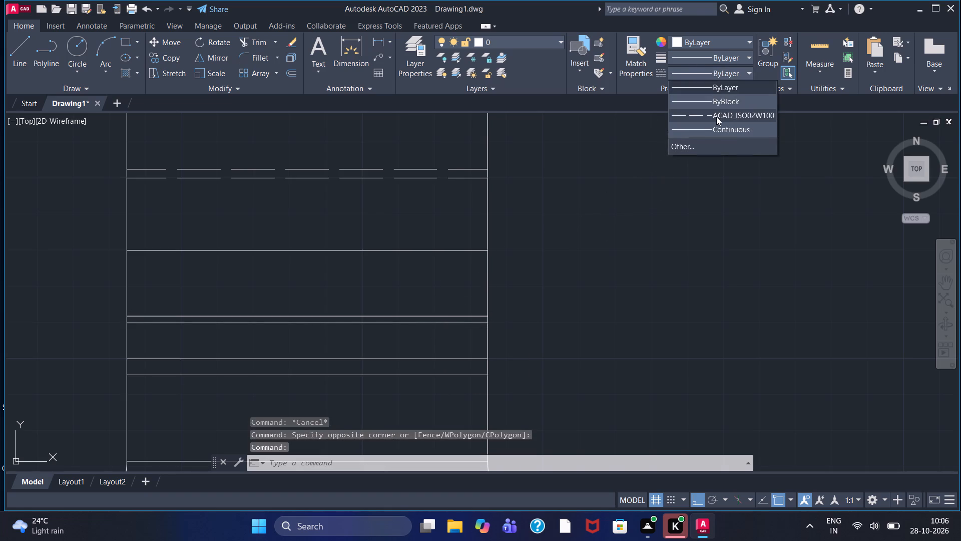
key("Escape")
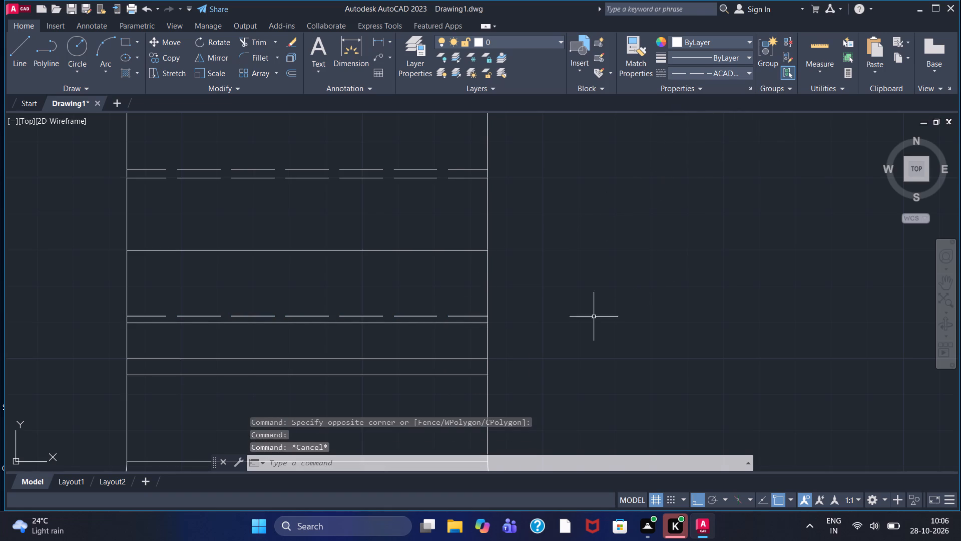
Change the lower line of that second closely spaced pair below the slot to the ACAD_ISO02W100 linetype.
scroll(459, 328, "up", 1)
left_click(455, 322)
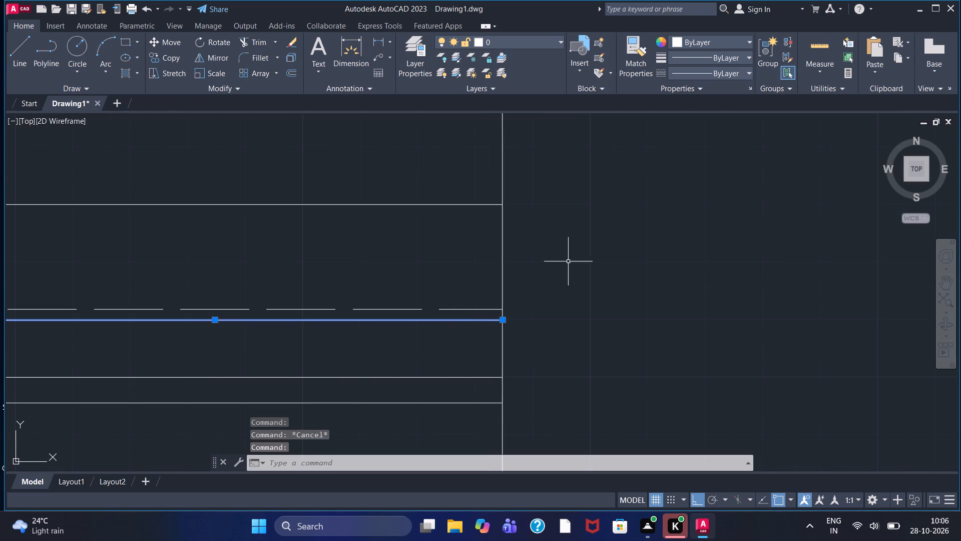
left_click(722, 74)
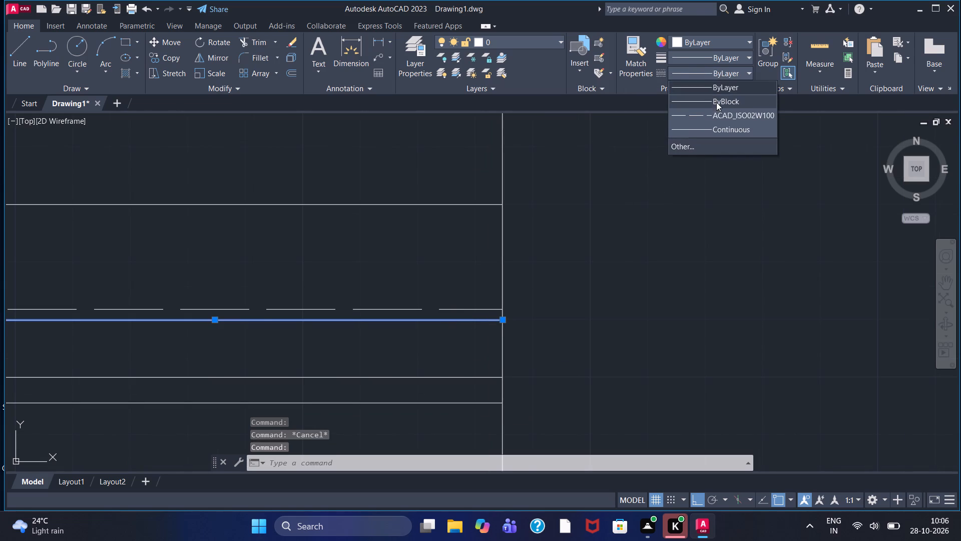
left_click(717, 113)
scroll(687, 226, "down", 1)
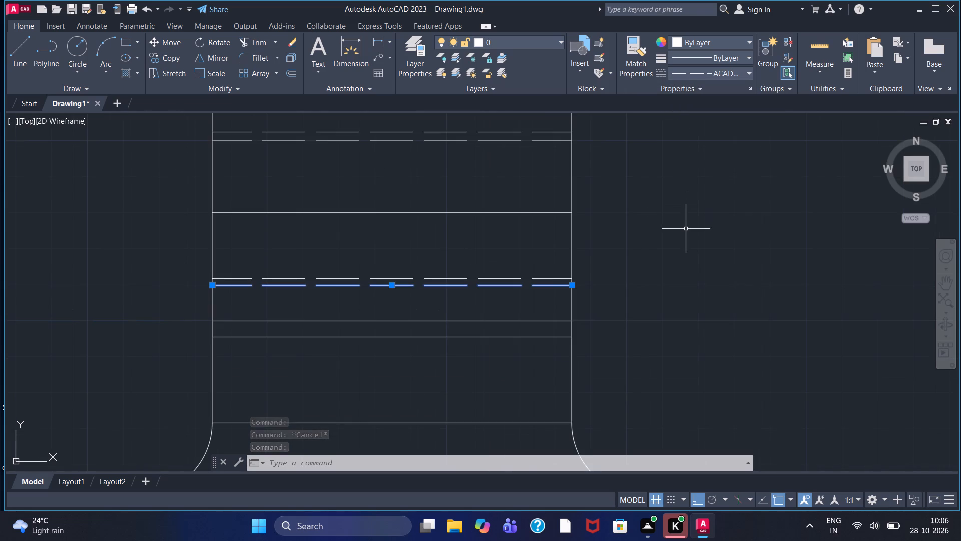
key("Escape")
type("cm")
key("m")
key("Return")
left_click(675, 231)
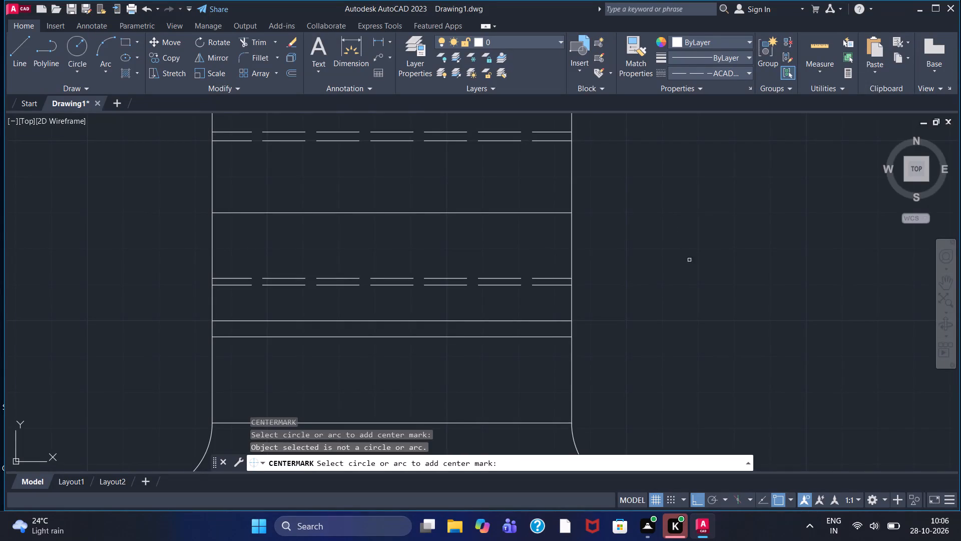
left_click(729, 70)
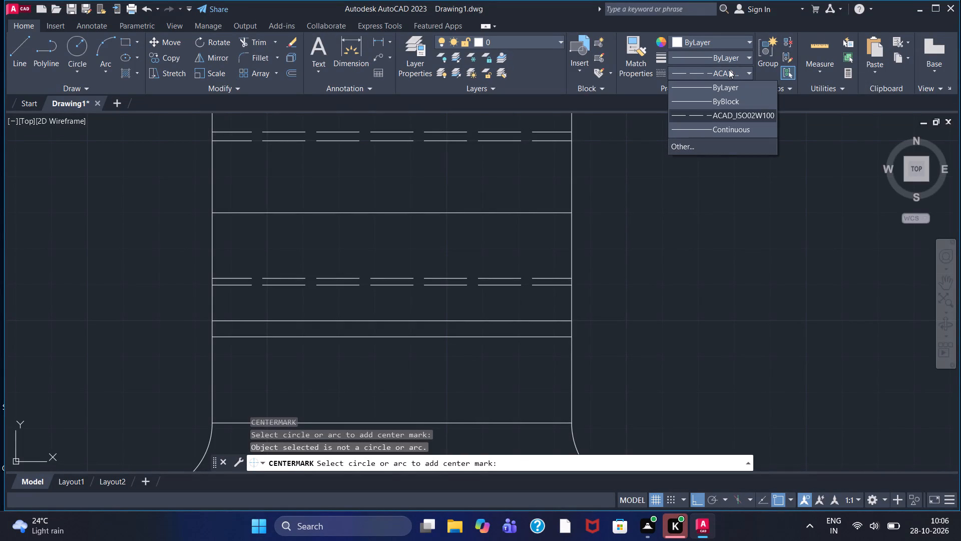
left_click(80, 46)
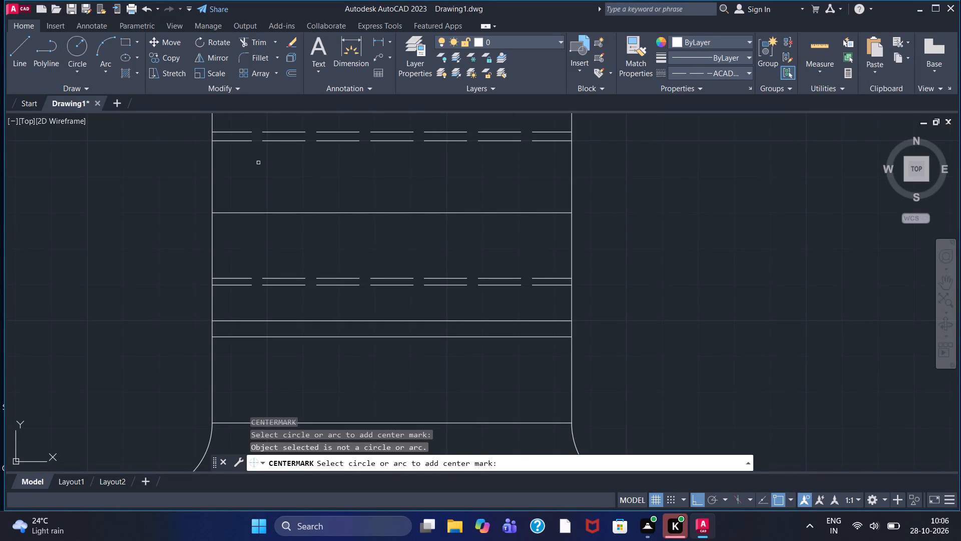
Draw a freehand-sized circle in the empty space to the right of the upright's lower section.
left_click(74, 51)
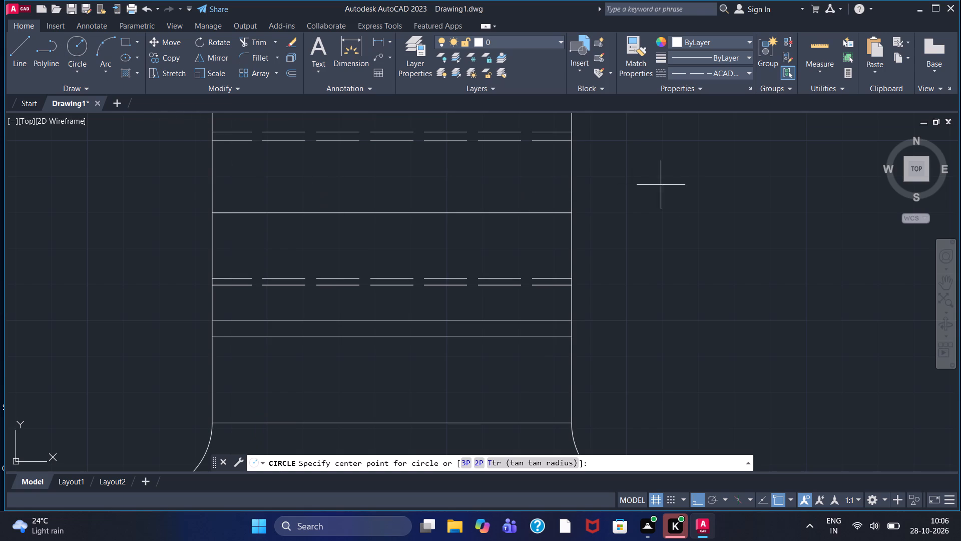
left_click(742, 196)
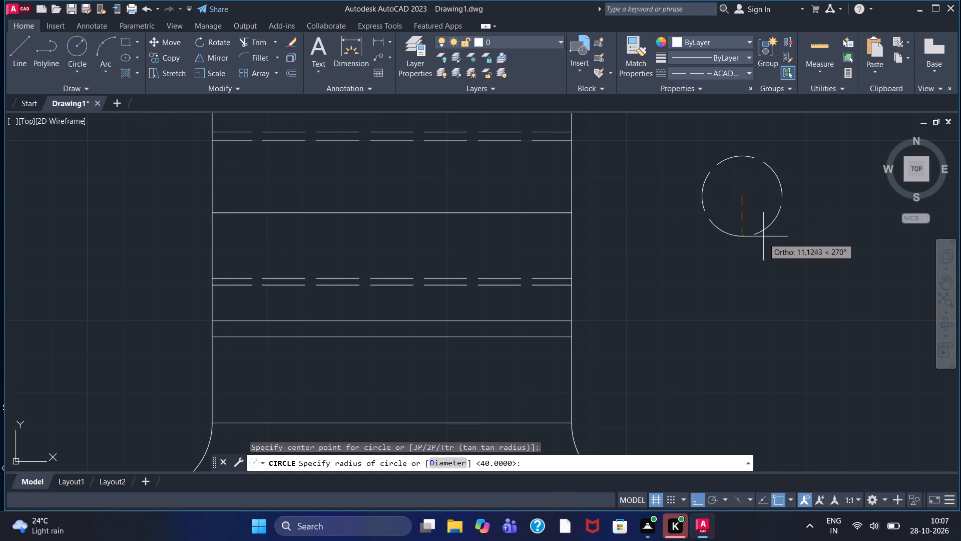
left_click(773, 256)
Add a center mark to the circle beside the upright.
key("c")
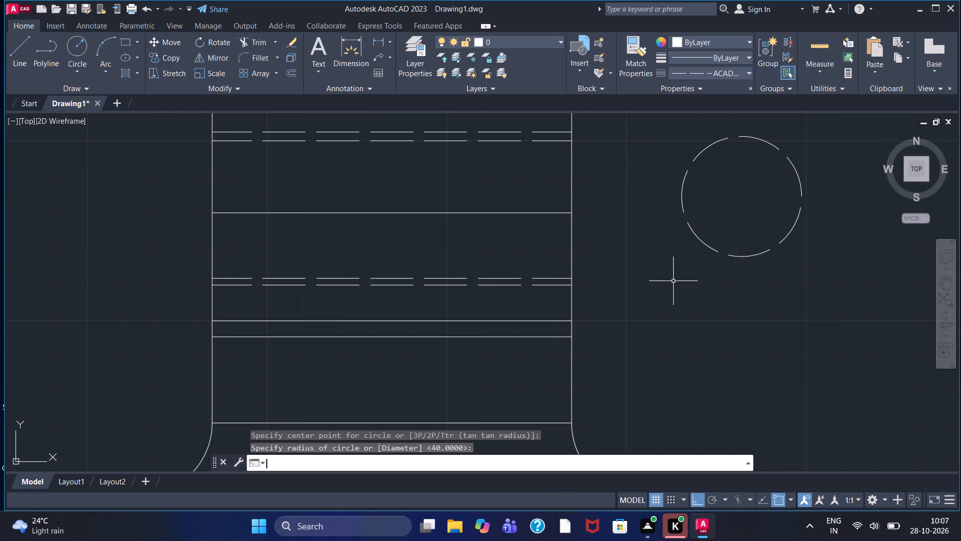
type("mm")
key("Return")
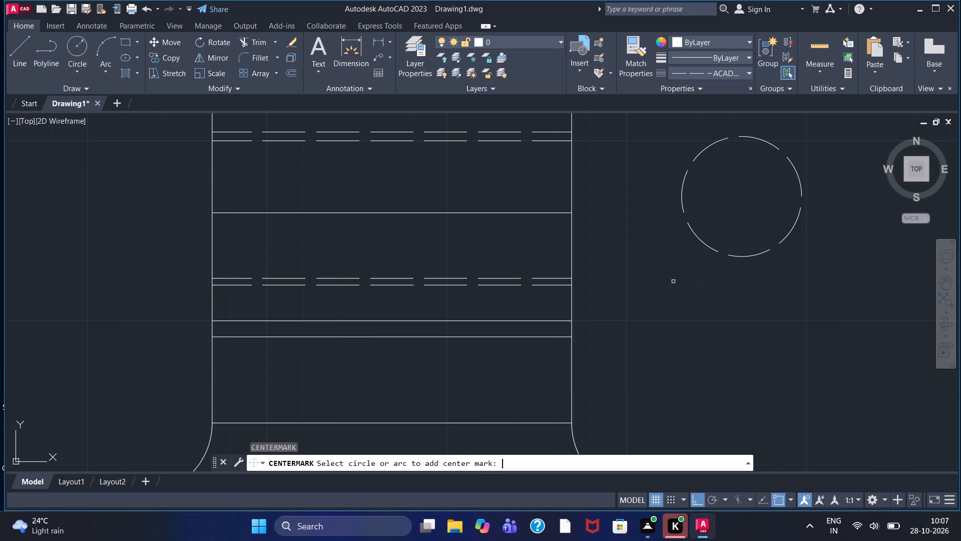
left_click(722, 141)
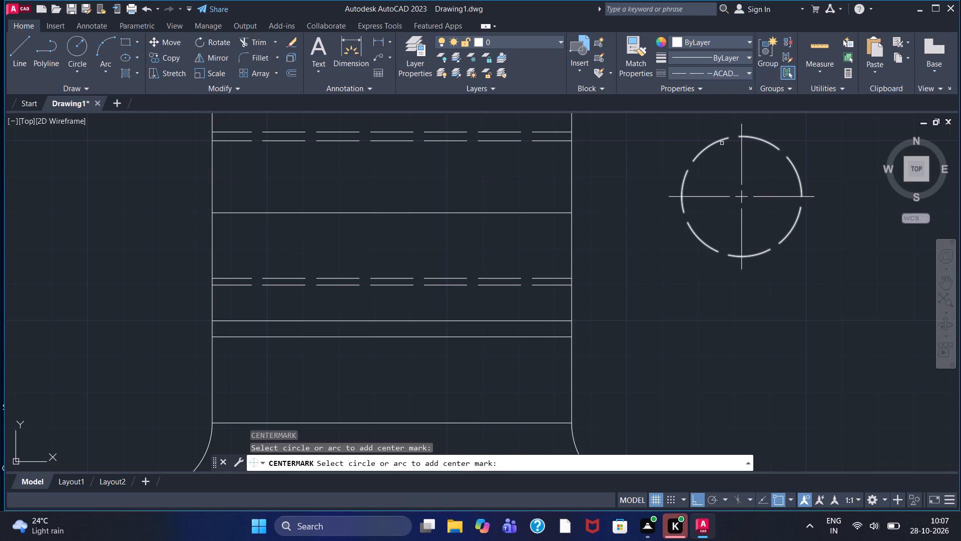
key("Escape")
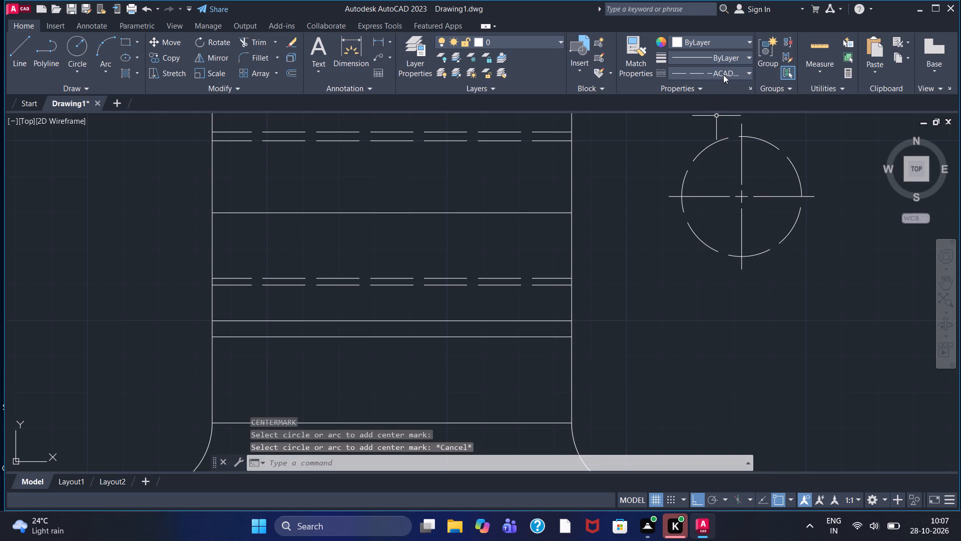
Change the solid line midway between the two dashed pairs below the slot to the CENTER2 linetype.
left_click(521, 212)
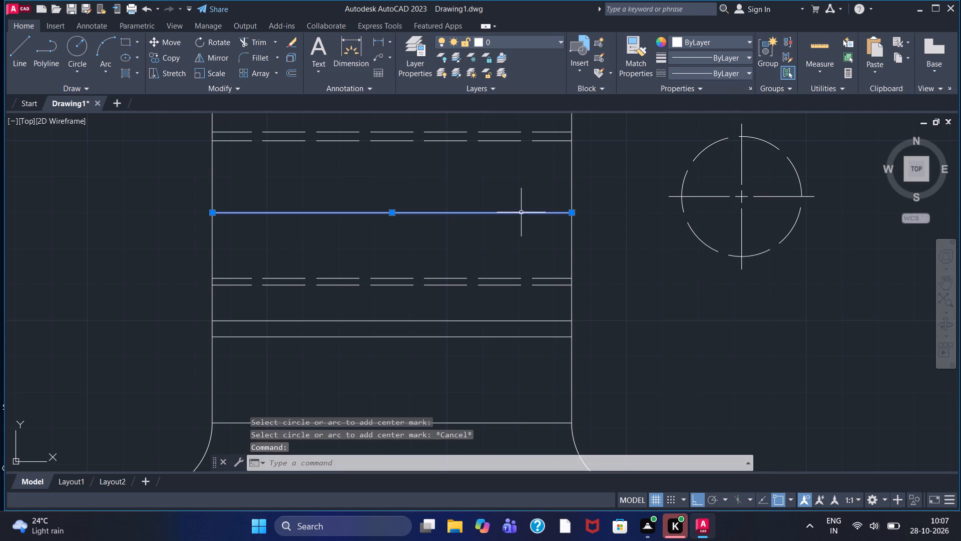
left_click(714, 75)
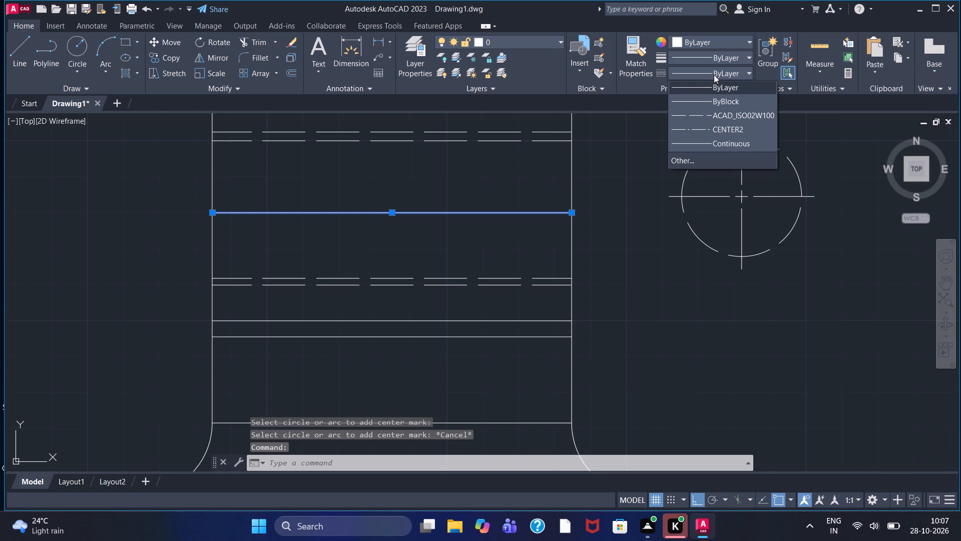
left_click(725, 128)
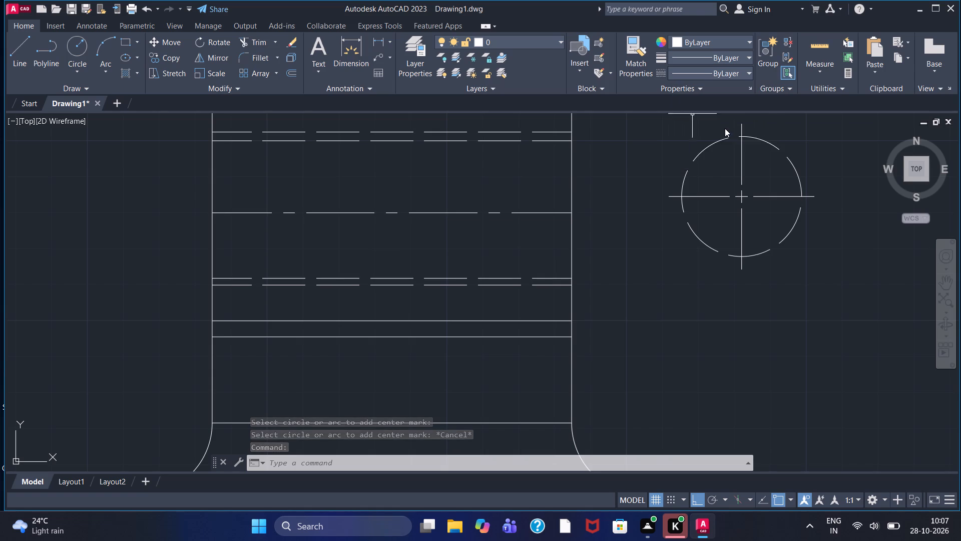
scroll(638, 213, "down", 1)
key("Escape")
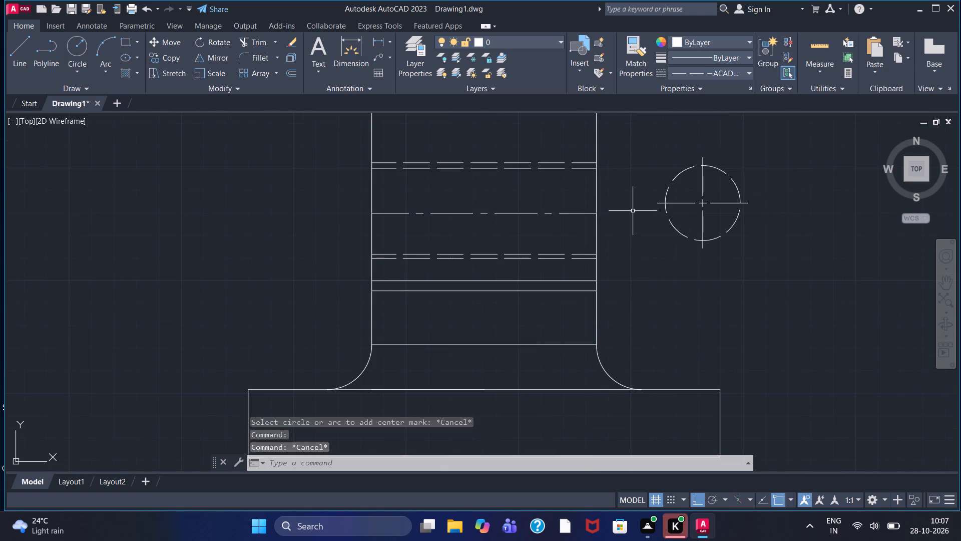
Change the solid line midway between the two dashed pairs above the slot to the CENTER2 linetype.
middle_click_drag(633, 211, 657, 289)
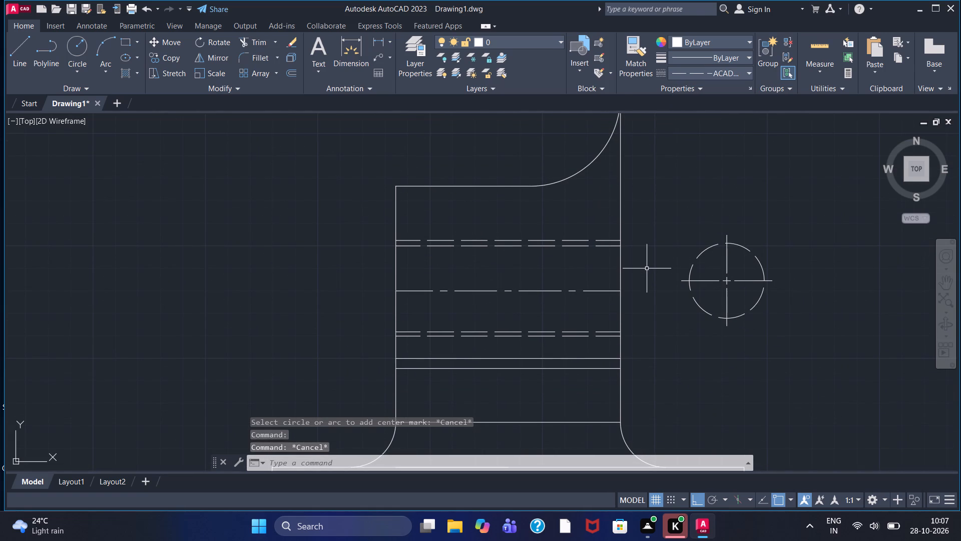
scroll(646, 259, "down", 1)
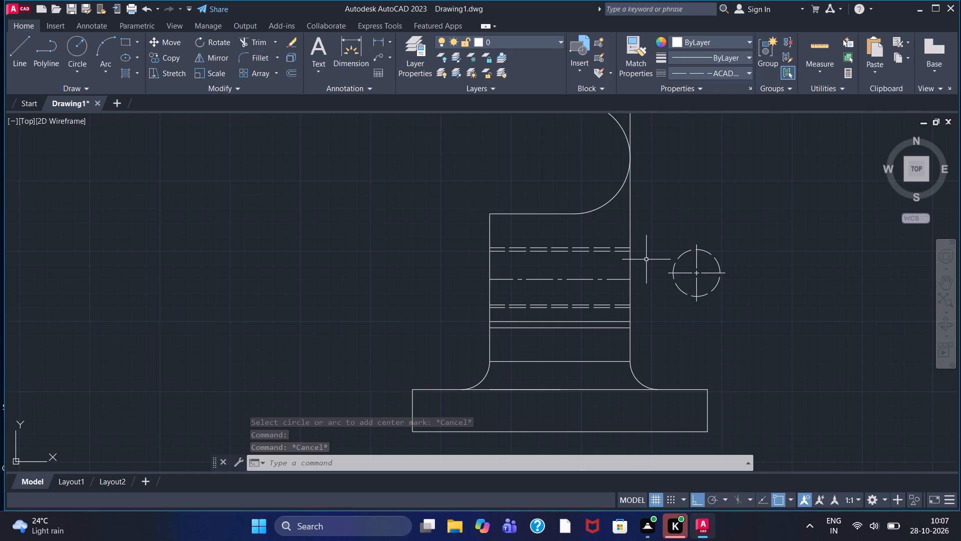
middle_click_drag(511, 172, 511, 175)
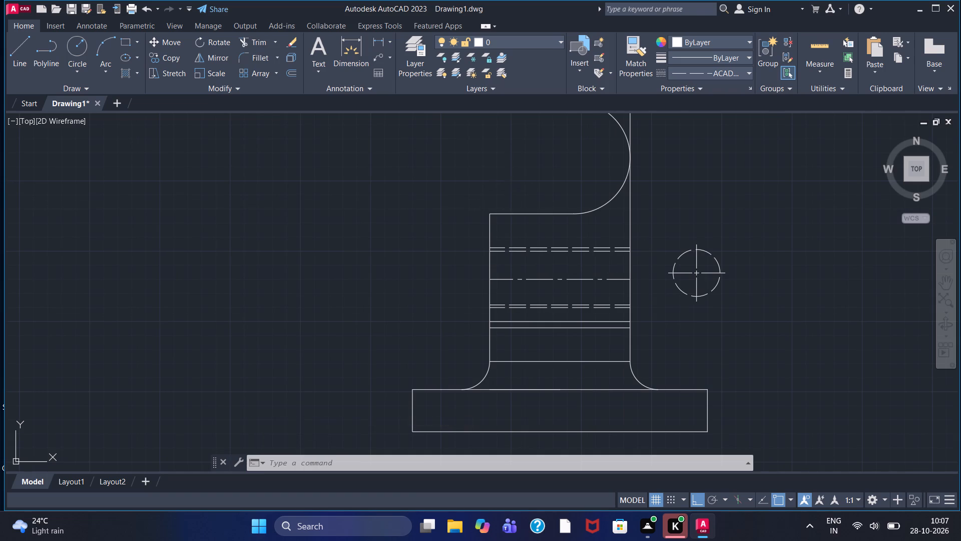
middle_click_drag(511, 175, 464, 389)
left_click_drag(476, 257, 482, 257)
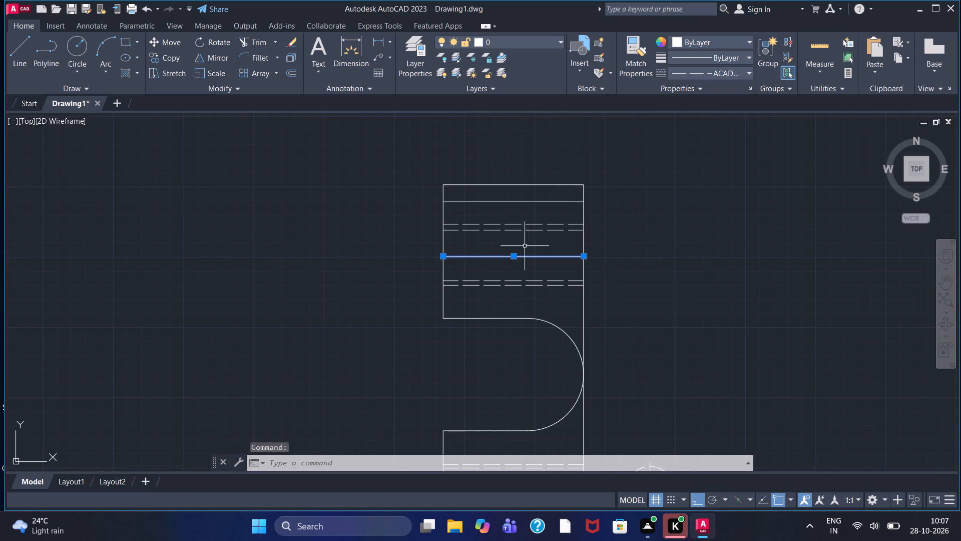
left_click(735, 70)
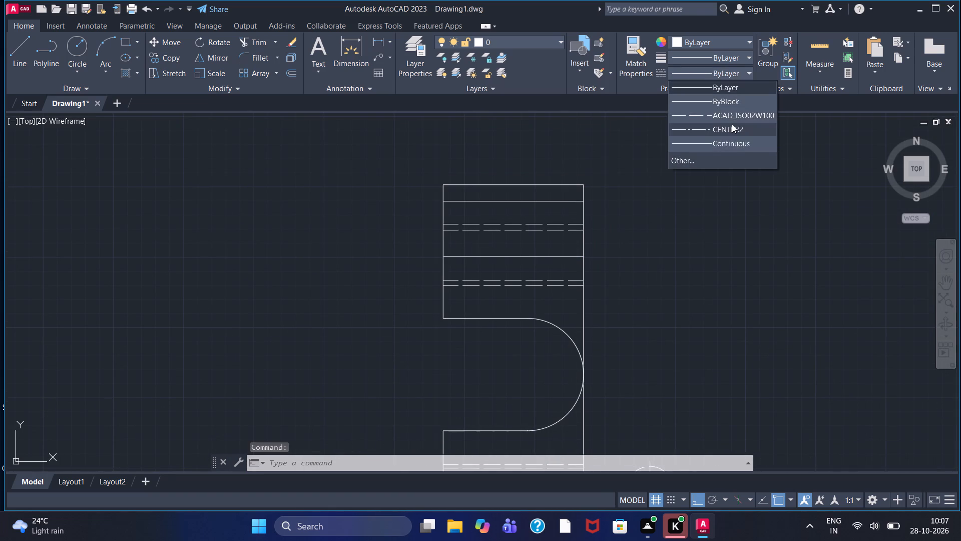
left_click(732, 124)
key("Escape")
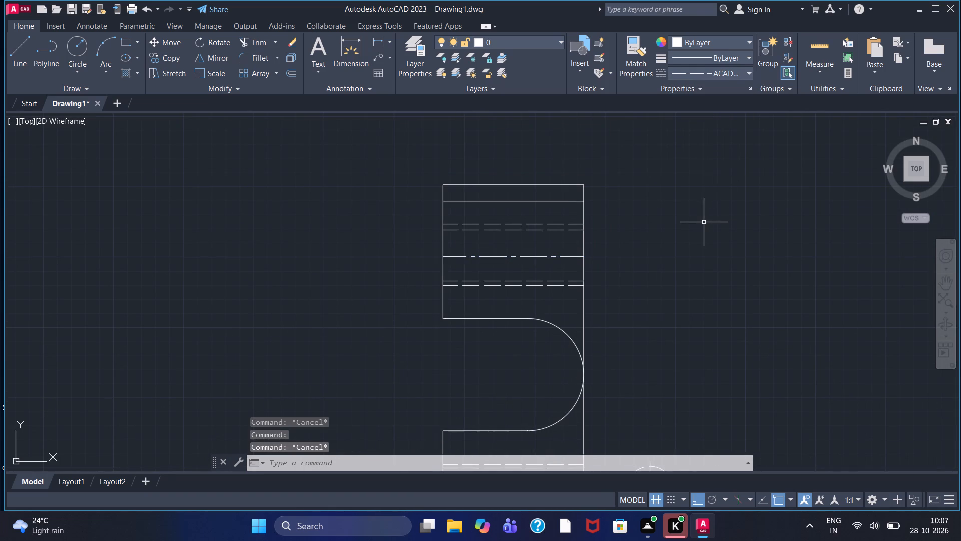
Delete the solid horizontal line just below the upright's top edge.
scroll(703, 221, "up", 1)
left_click(462, 189)
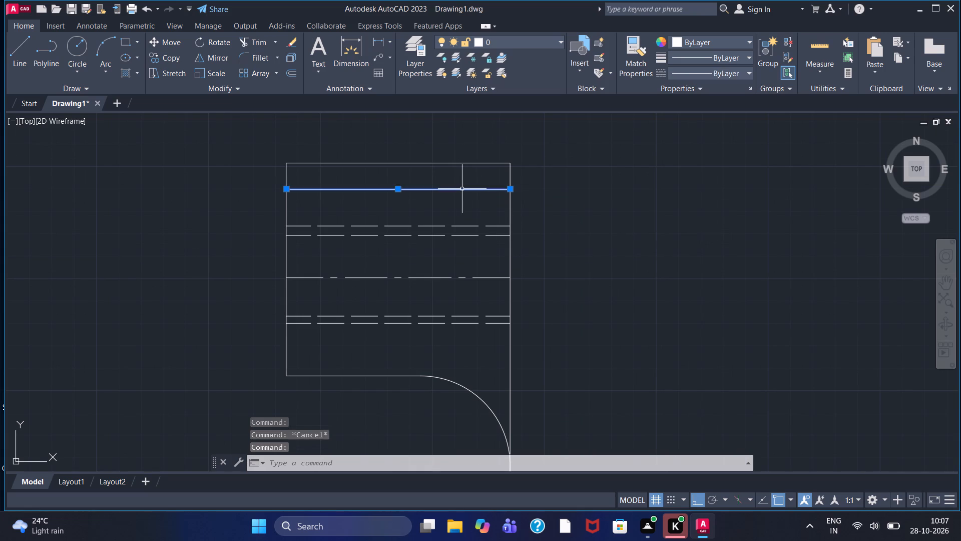
key("Delete")
Offset the upright's top edge with the Through option, placing the copy a short distance below the edge.
left_click(295, 74)
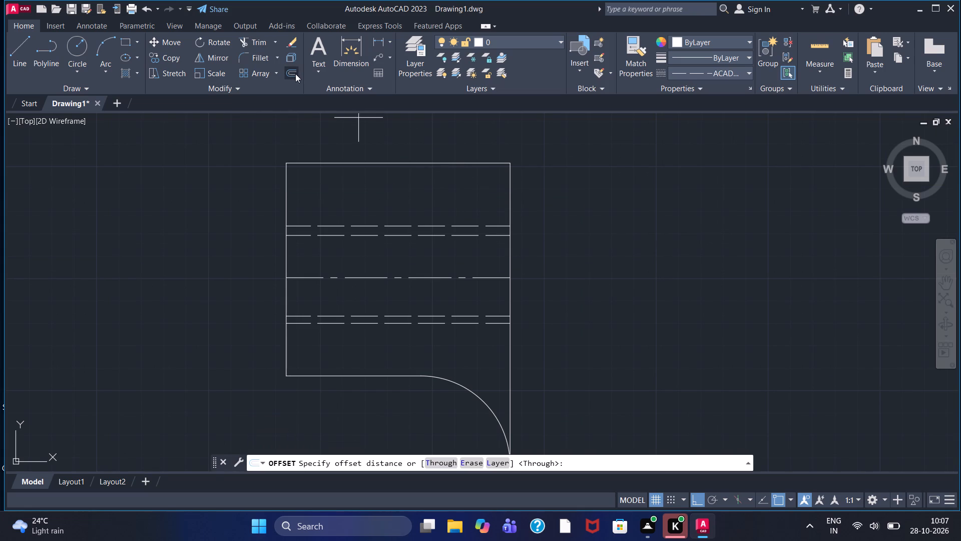
left_click(446, 460)
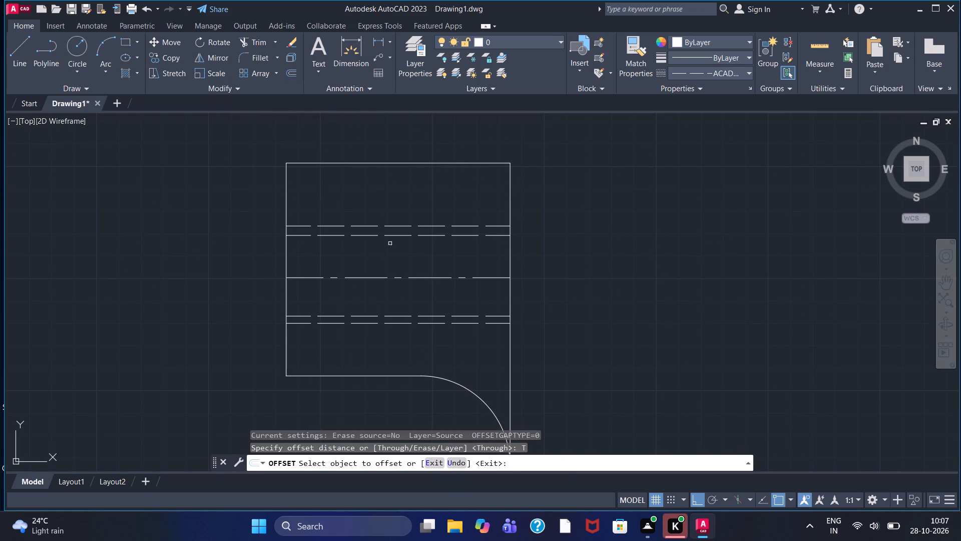
left_click(396, 163)
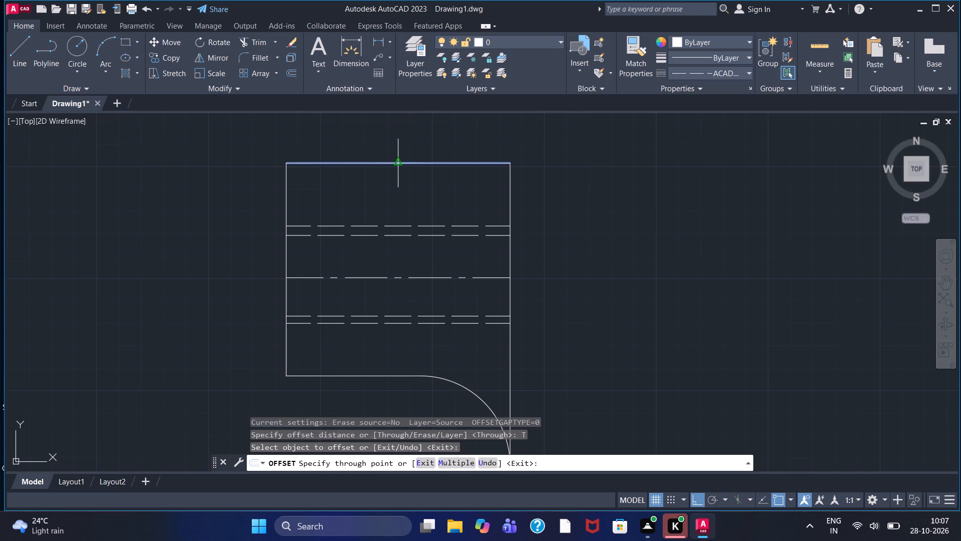
left_click(402, 177)
scroll(429, 214, "down", 1)
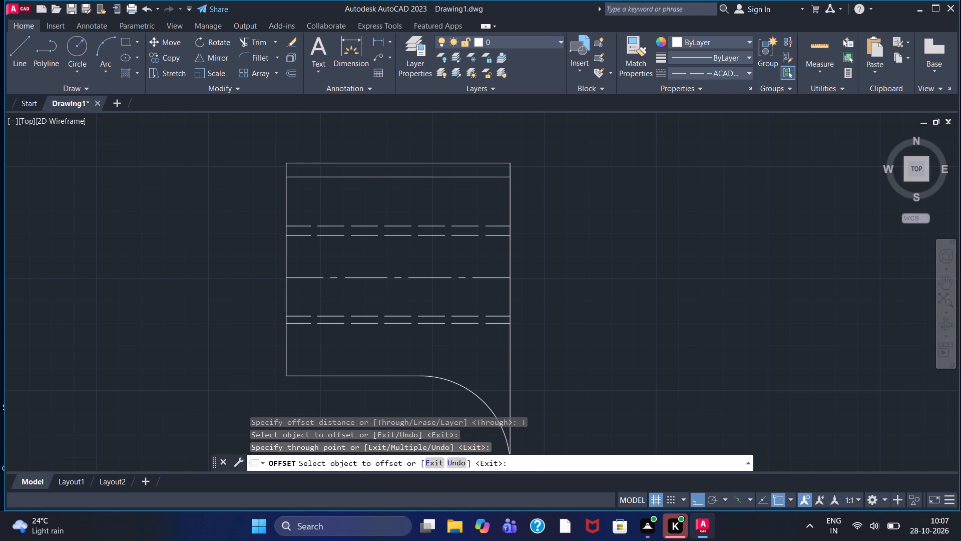
scroll(435, 231, "down", 1)
scroll(577, 291, "down", 1)
middle_click_drag(561, 299, 459, 264)
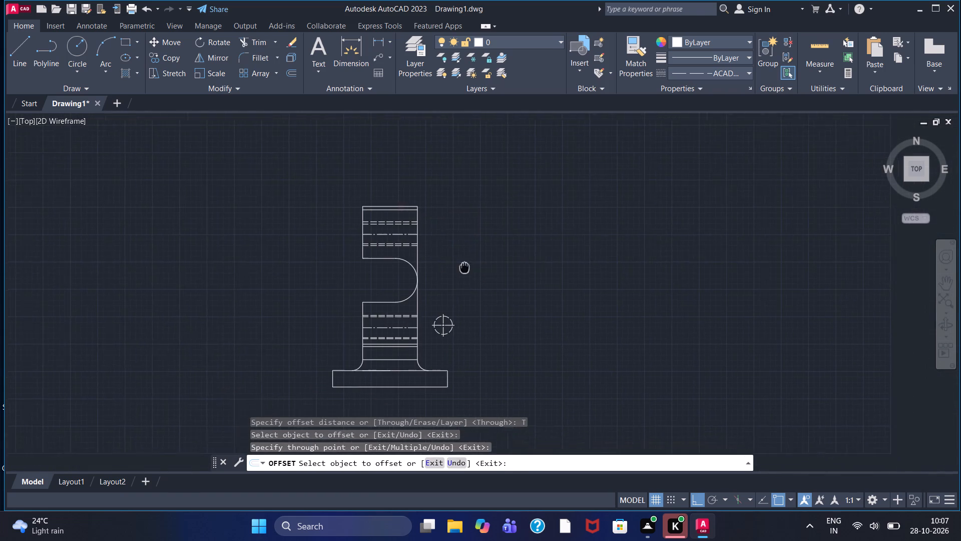
key("Escape")
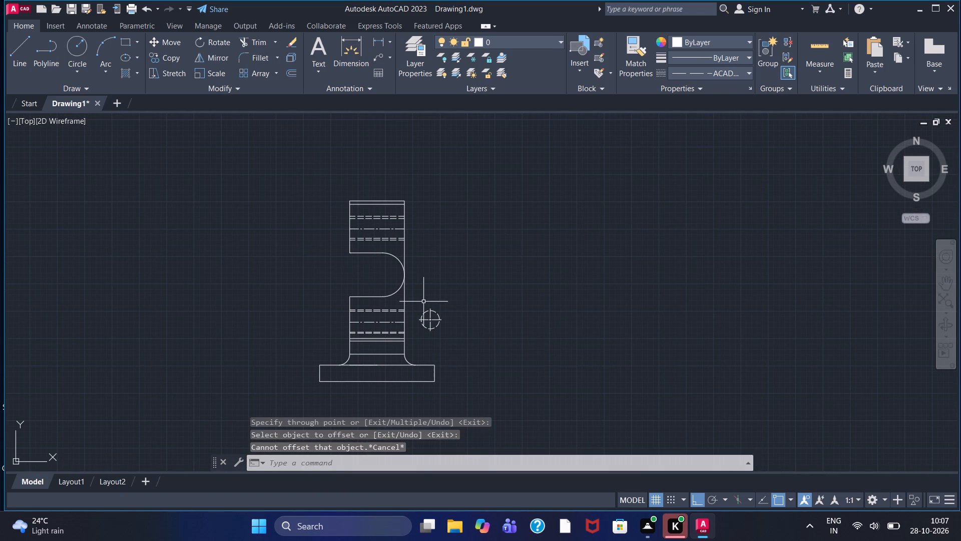
Delete the small circle and its center mark beside the upright, below the slot.
left_click(418, 304)
left_click(451, 333)
key("Delete")
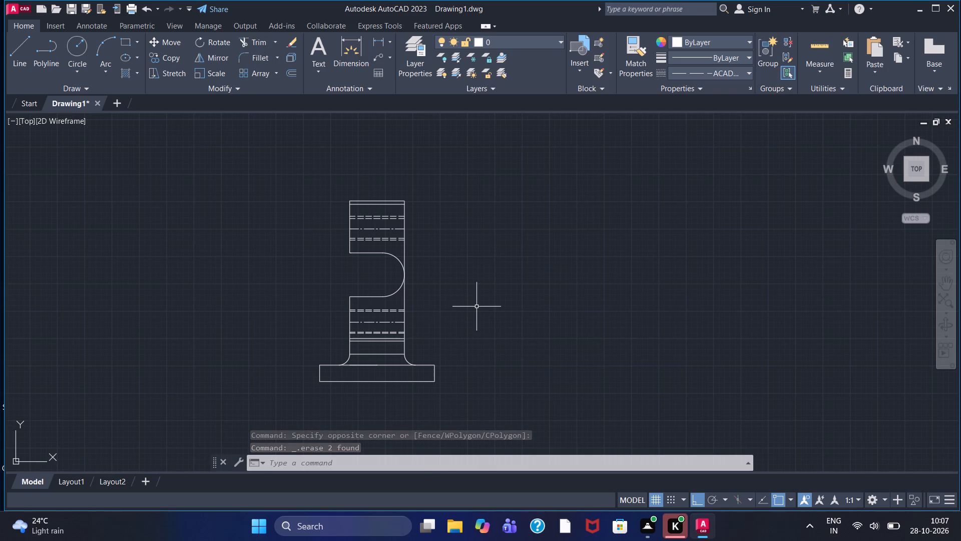
Draw connected lines from the slot arc's tangent point: 22.5 up, 5 outward, 45 down, and back just past the upright's edge.
middle_click_drag(492, 303, 439, 306)
scroll(361, 298, "up", 3)
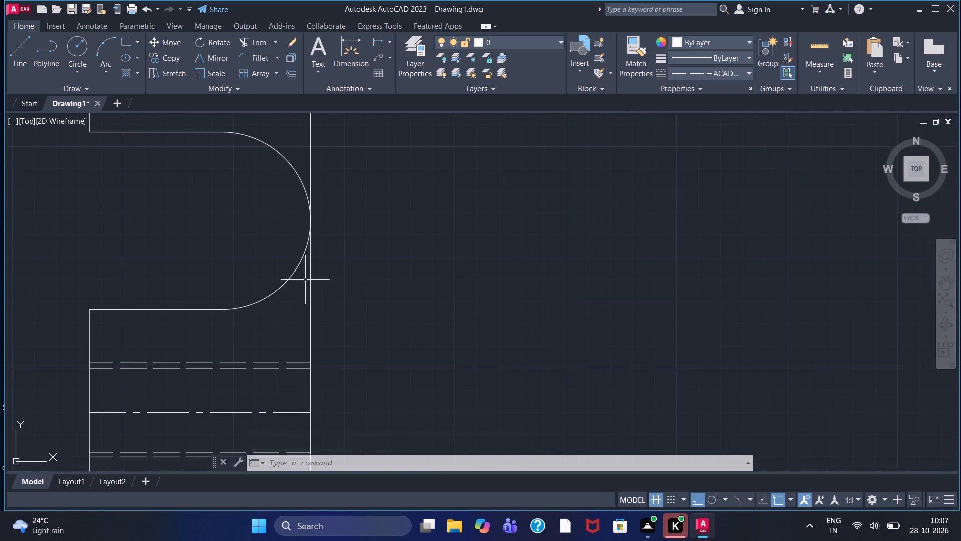
scroll(304, 279, "up", 2)
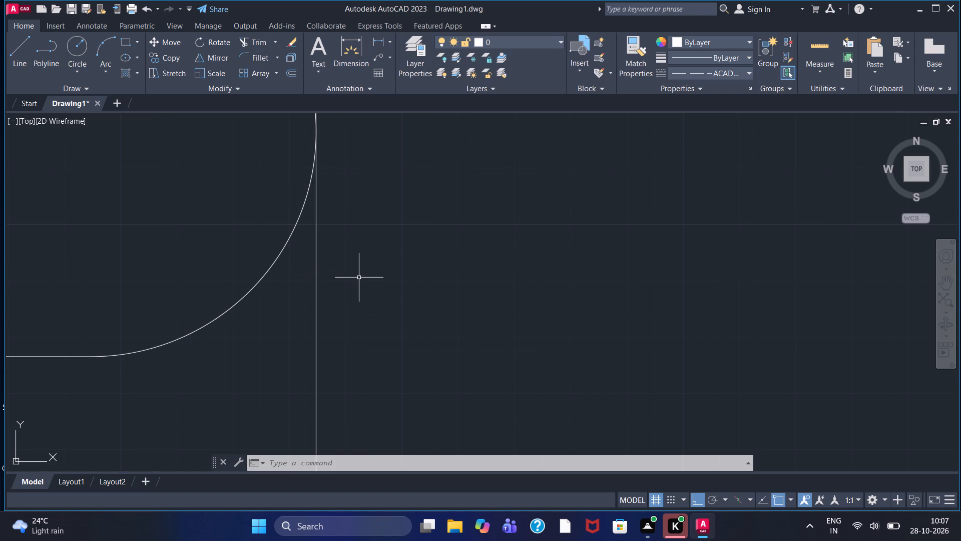
middle_click_drag(353, 219, 381, 336)
scroll(381, 336, "down", 1)
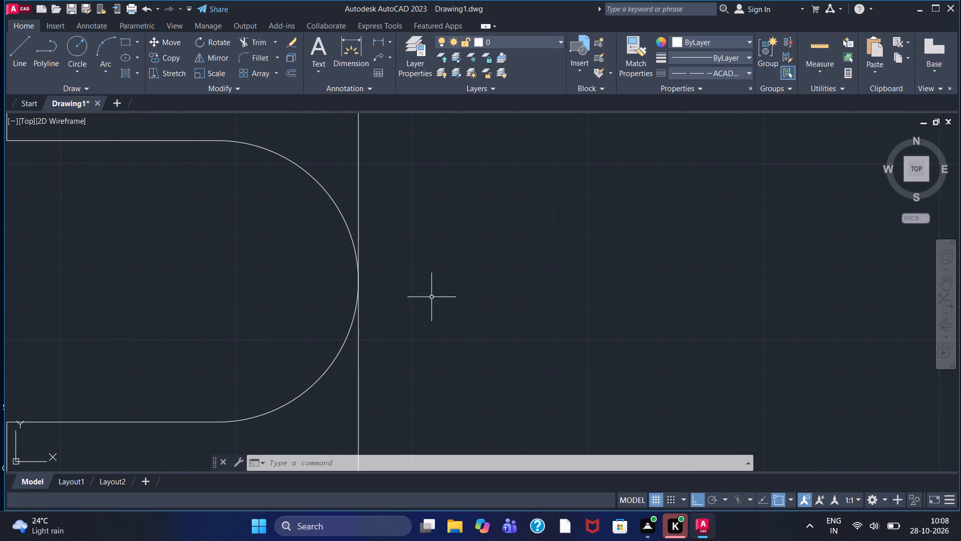
middle_click_drag(440, 257, 455, 297)
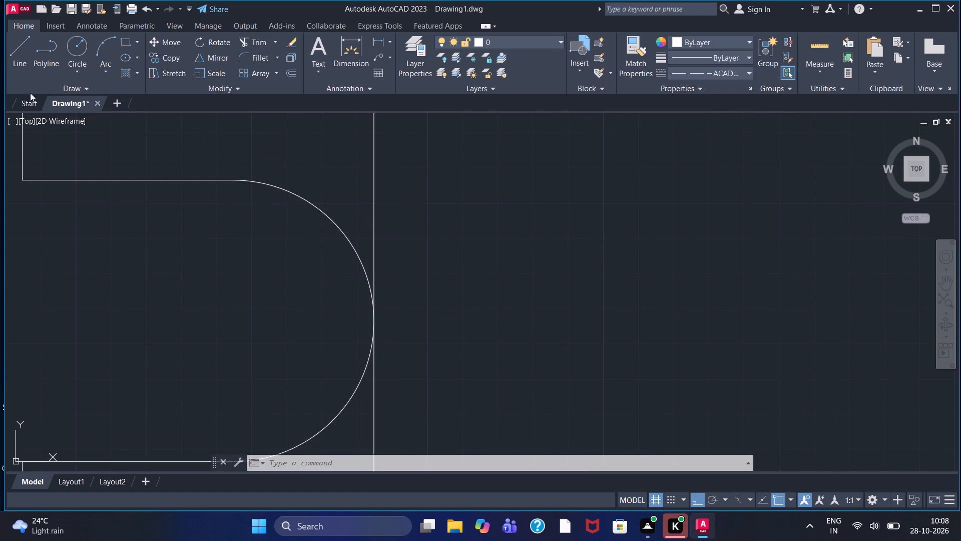
left_click(22, 66)
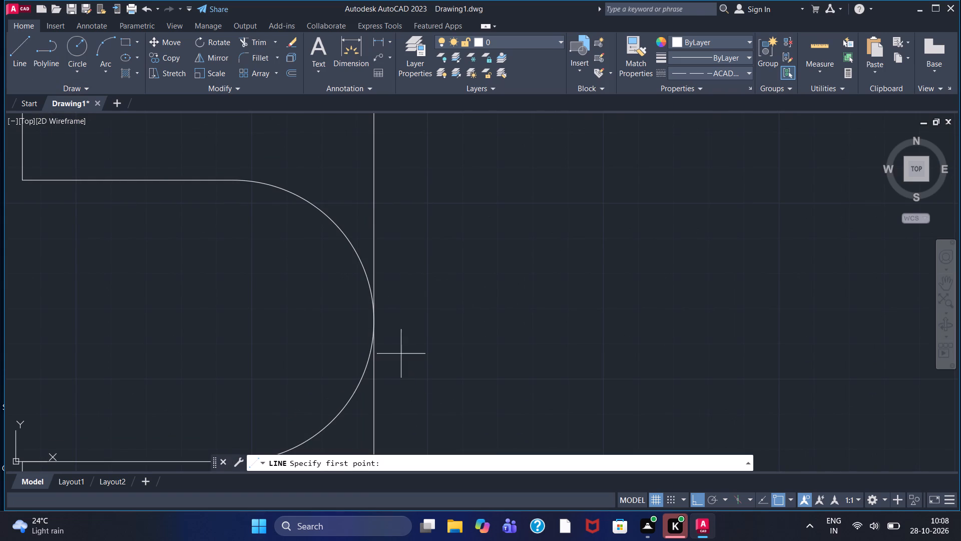
left_click_drag(375, 324, 374, 319)
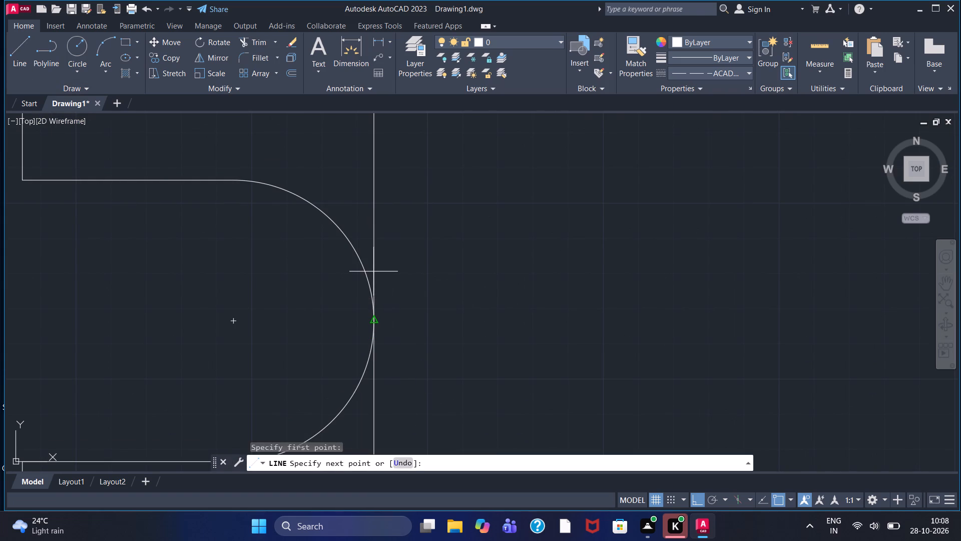
type("22")
key("period")
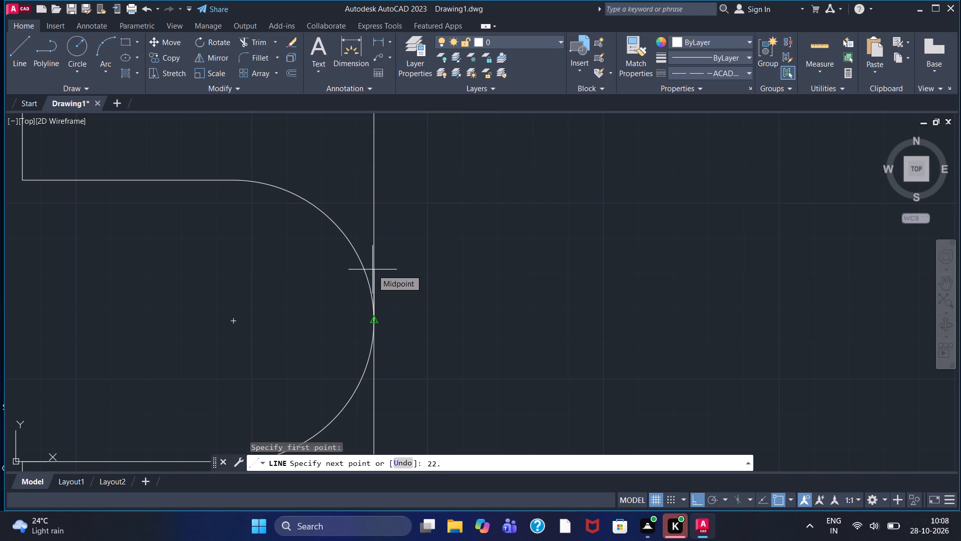
key("5")
key("Return")
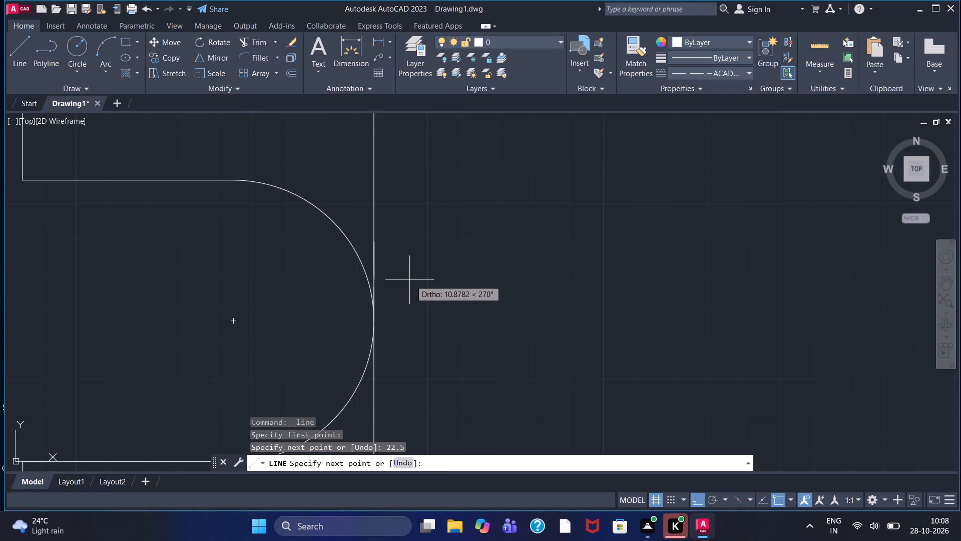
key("5")
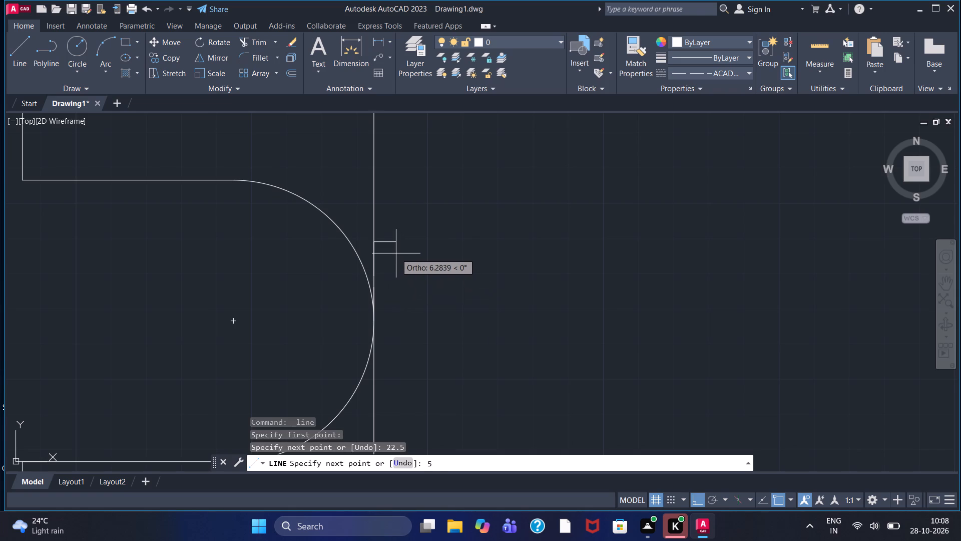
key("Return")
type("45")
key("Return")
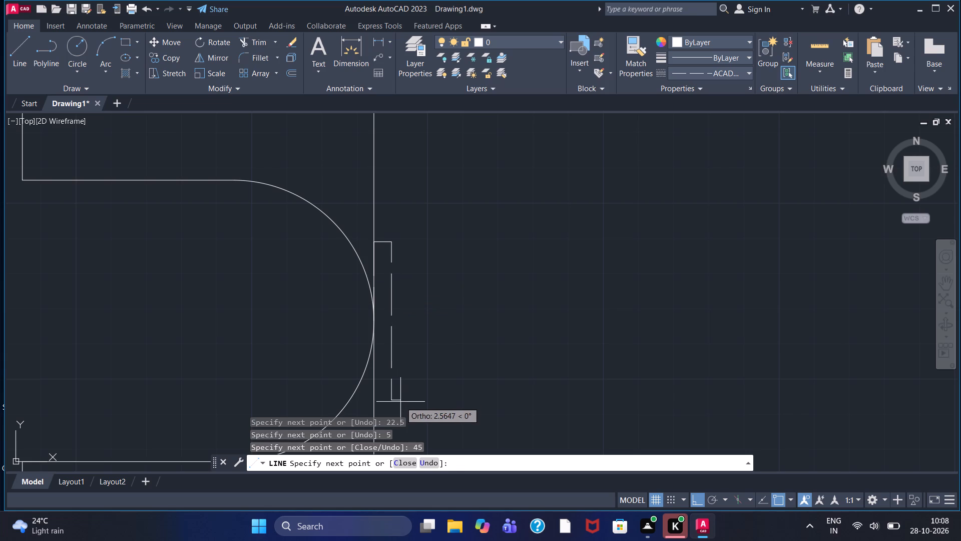
left_click(363, 402)
key("Escape")
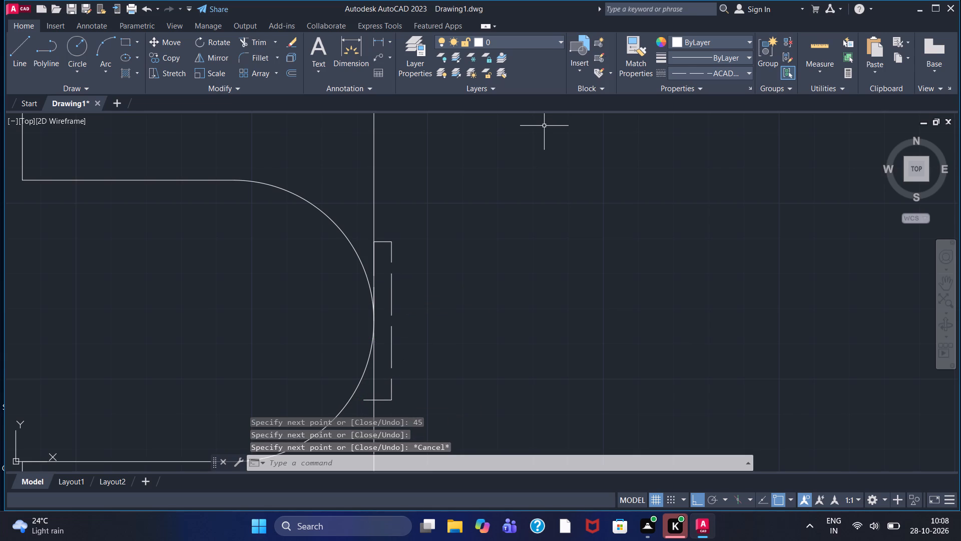
Change the projection's 45-long vertical line to the Continuous linetype.
left_click(390, 303)
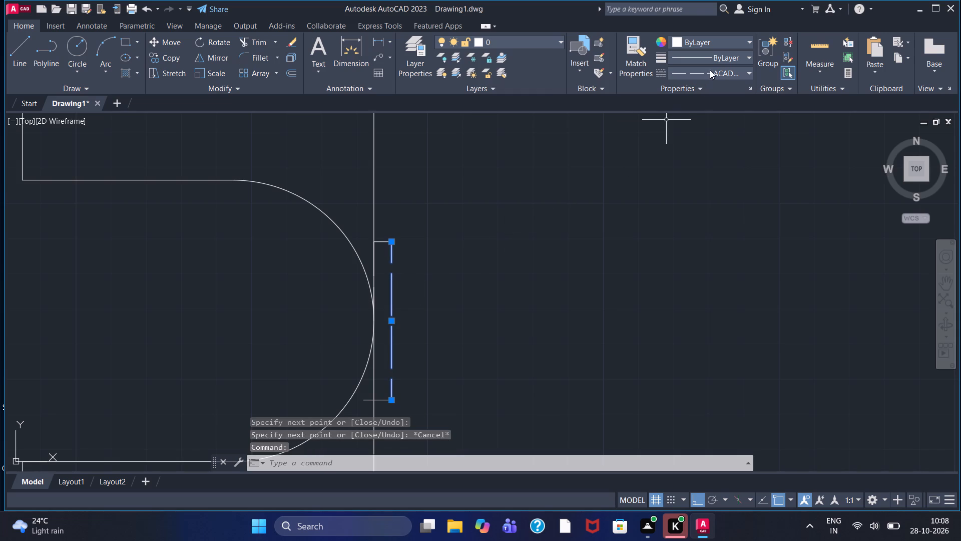
left_click(710, 70)
left_click(709, 146)
key("Escape")
Trim the bottom line's overhang inside the upright and the upright's edge segments between the projection's two short horizontal lines.
middle_click_drag(472, 332, 484, 205)
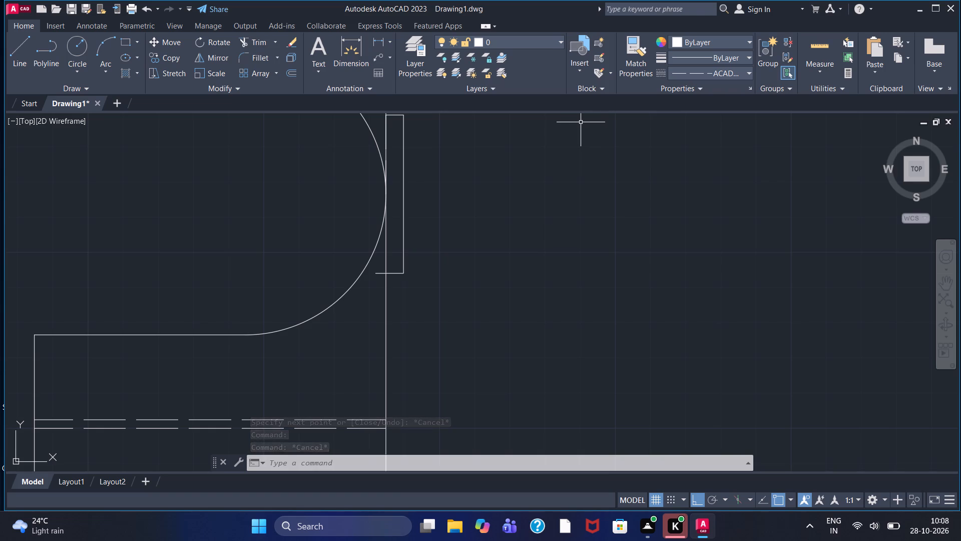
left_click(259, 41)
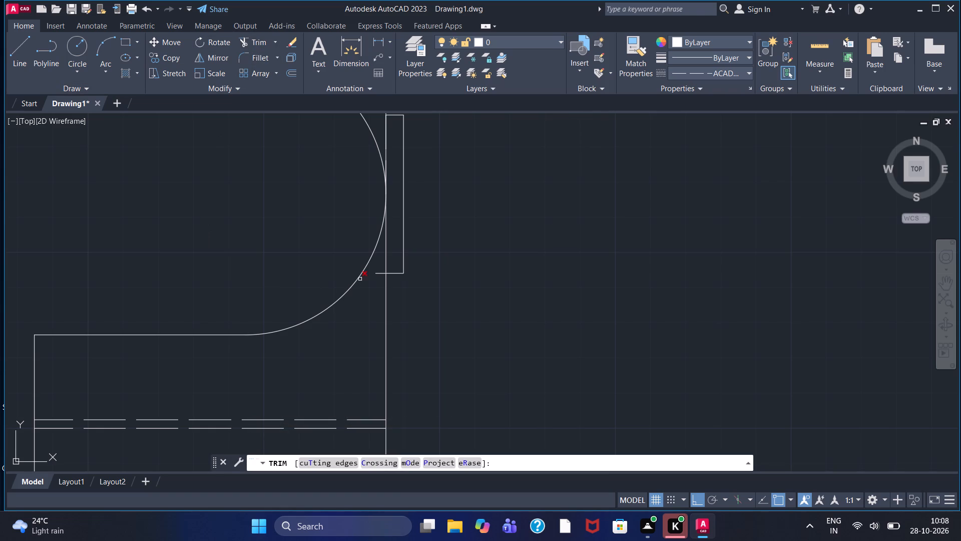
left_click(377, 273)
left_click(385, 256)
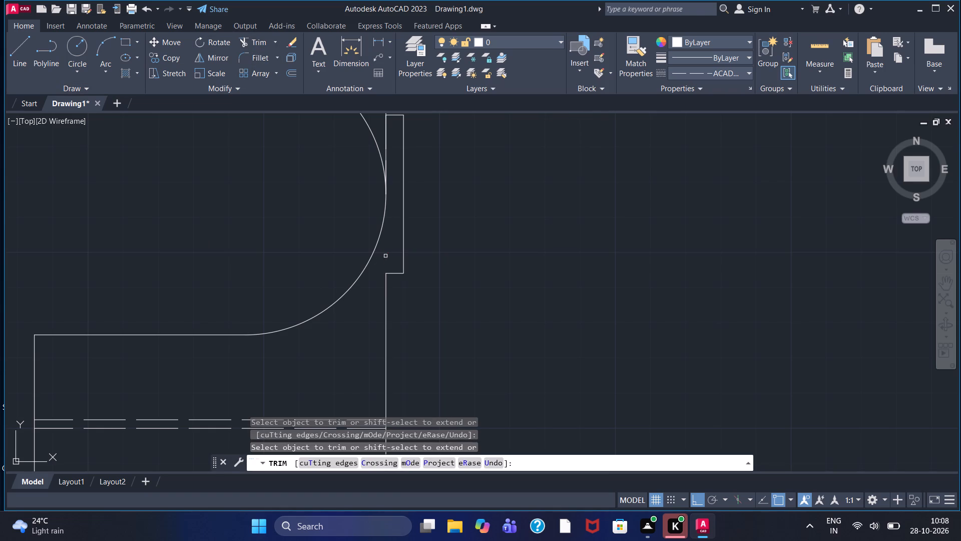
left_click(386, 153)
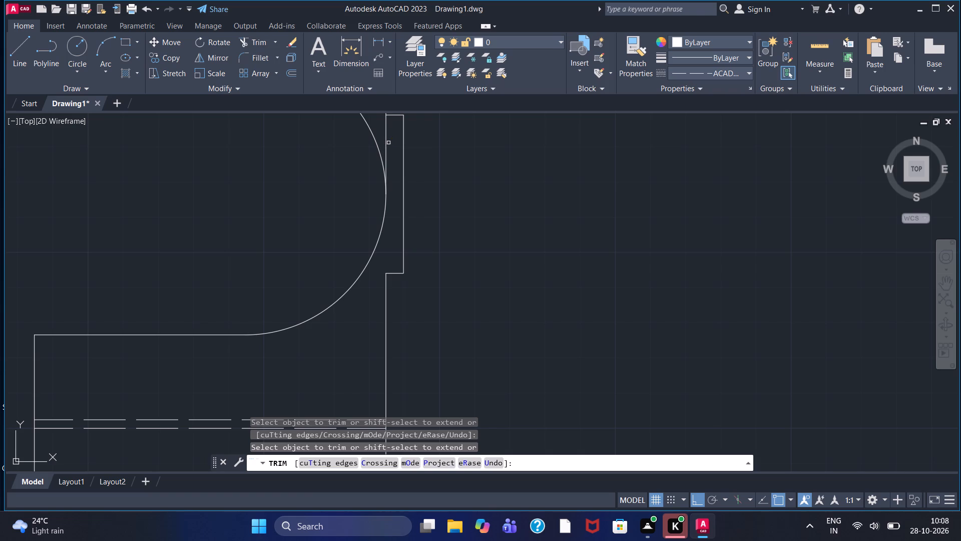
left_click(387, 141)
middle_click_drag(386, 147, 395, 184)
scroll(395, 189, "down", 2)
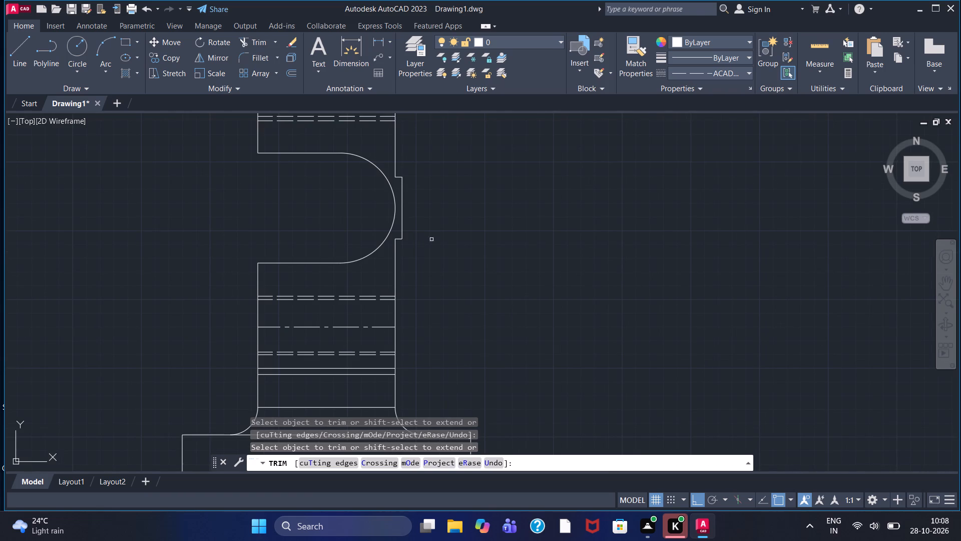
middle_click_drag(476, 252, 451, 263)
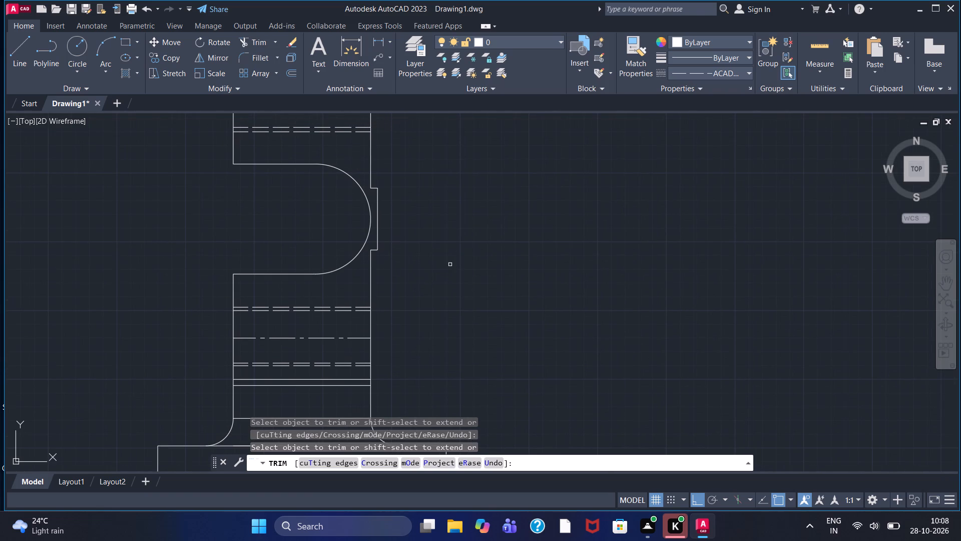
key("Escape")
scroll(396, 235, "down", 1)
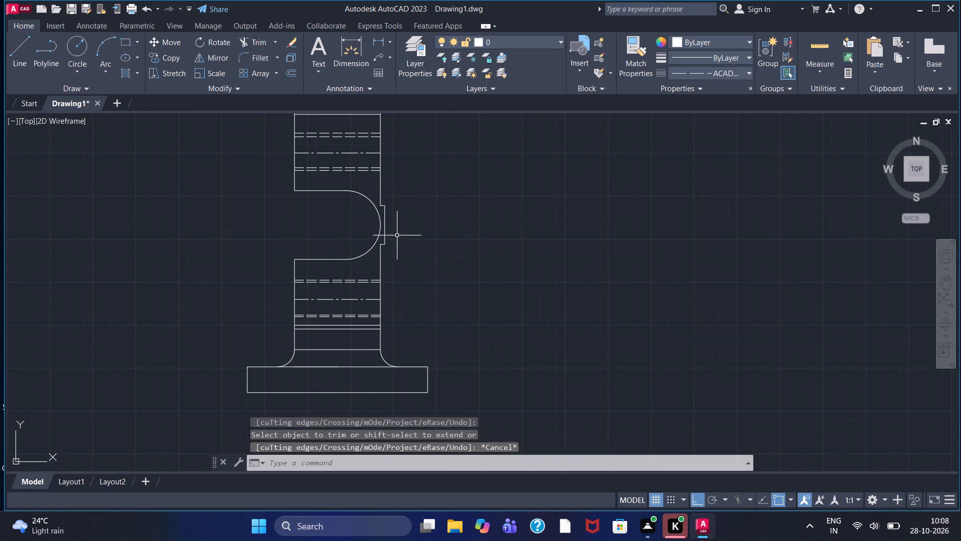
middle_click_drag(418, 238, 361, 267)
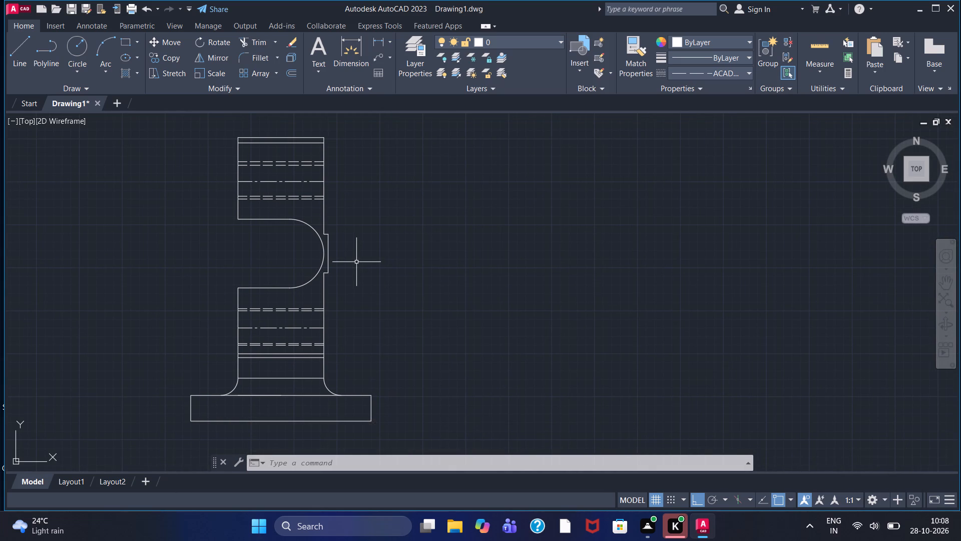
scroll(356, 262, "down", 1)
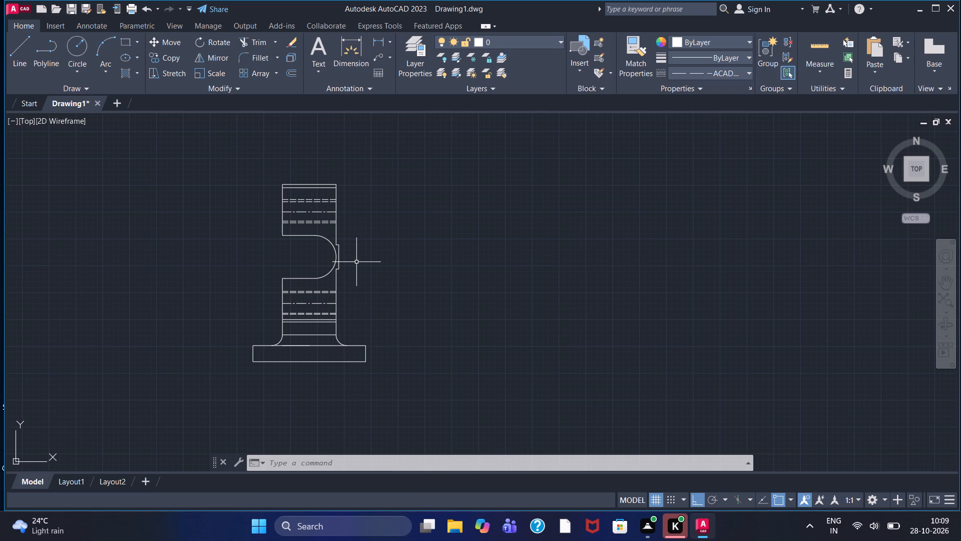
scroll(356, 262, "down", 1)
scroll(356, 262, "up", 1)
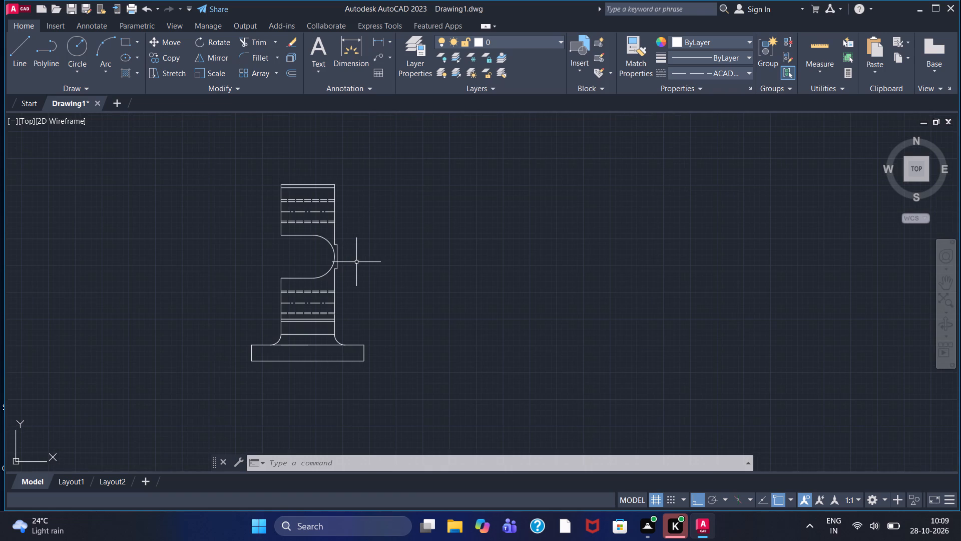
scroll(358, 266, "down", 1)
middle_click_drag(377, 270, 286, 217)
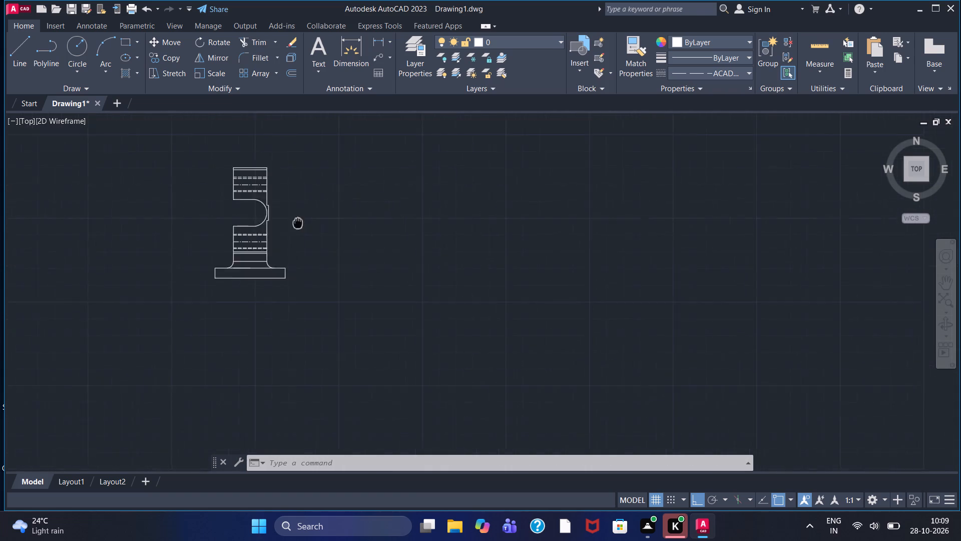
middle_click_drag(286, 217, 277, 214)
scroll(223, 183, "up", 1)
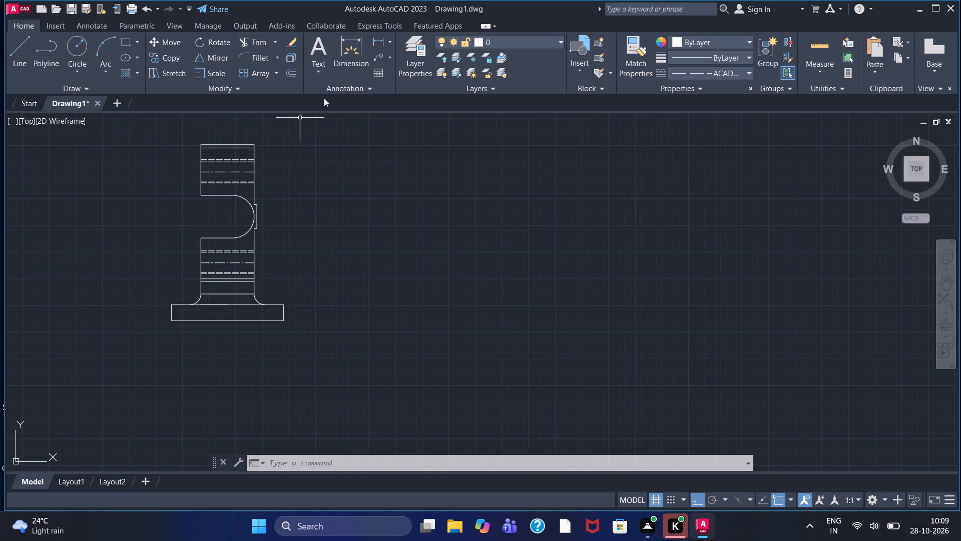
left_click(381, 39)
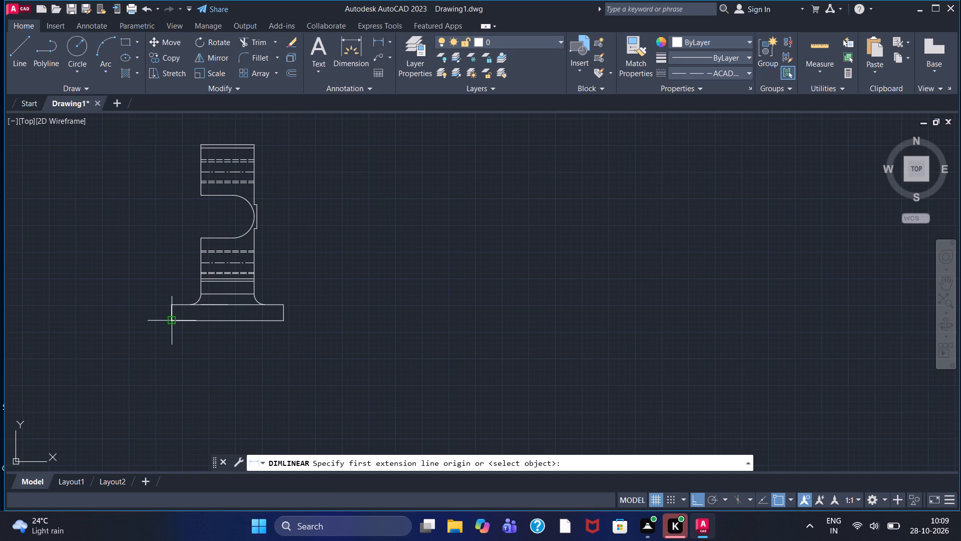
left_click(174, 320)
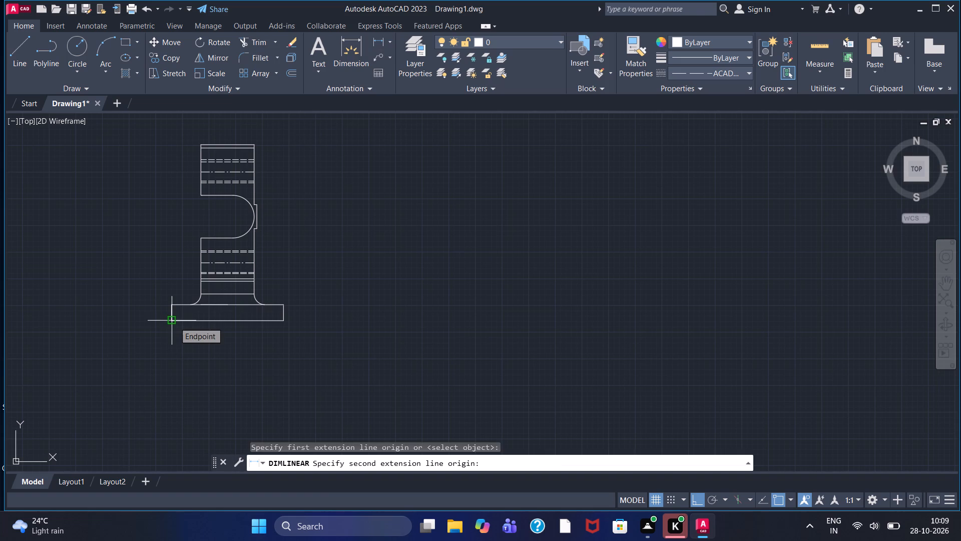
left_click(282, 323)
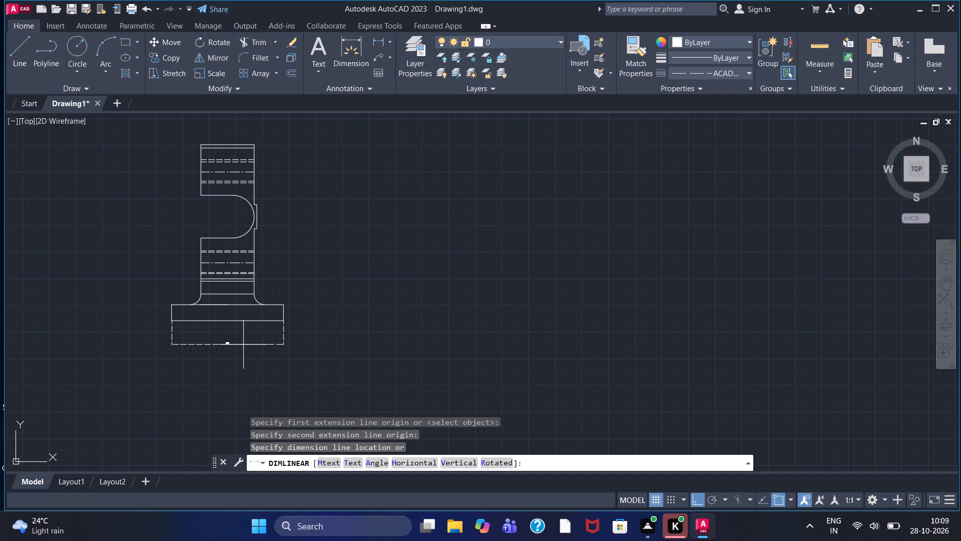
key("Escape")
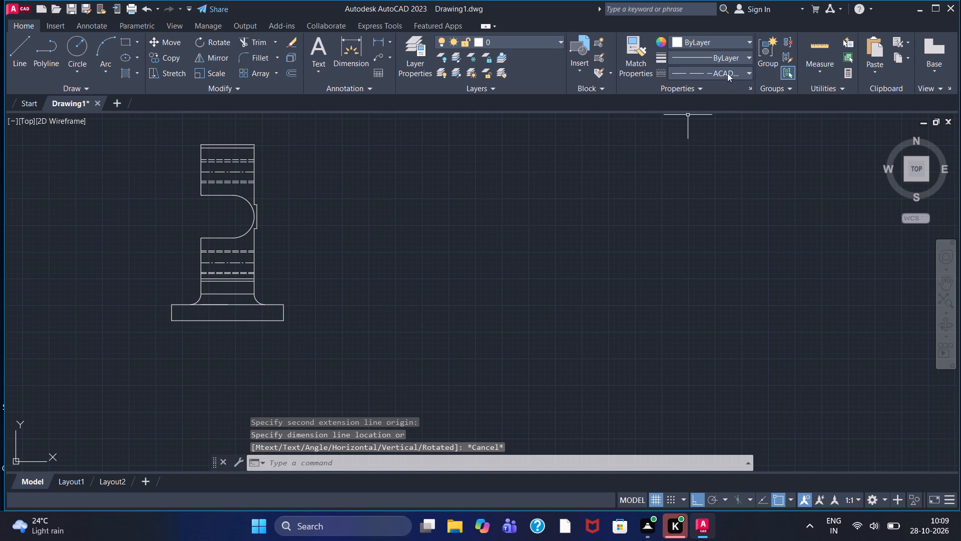
Set the current linetype for new objects to Continuous.
left_click(727, 71)
left_click(710, 143)
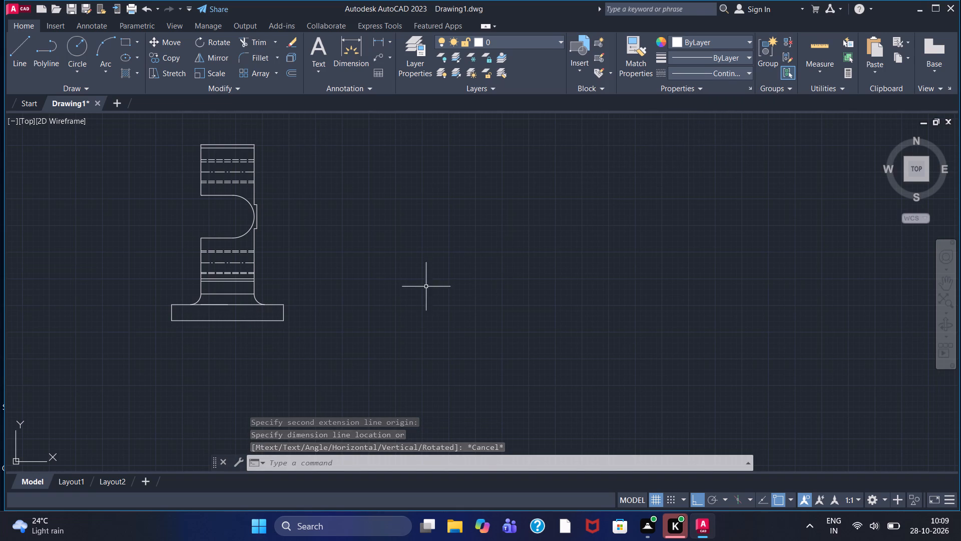
Add a horizontal linear dimension for the base's full width, placed just below its bottom edge.
left_click(379, 40)
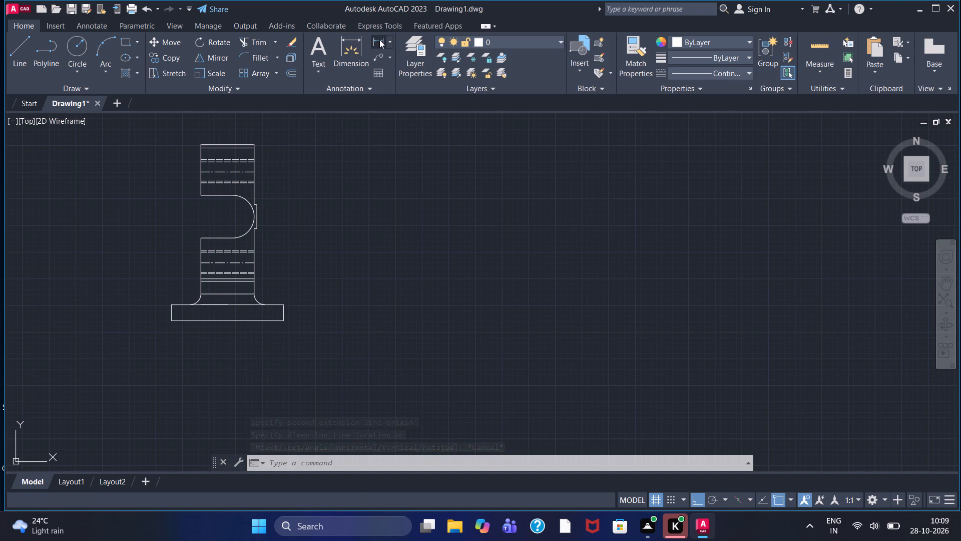
left_click(175, 322)
left_click(284, 319)
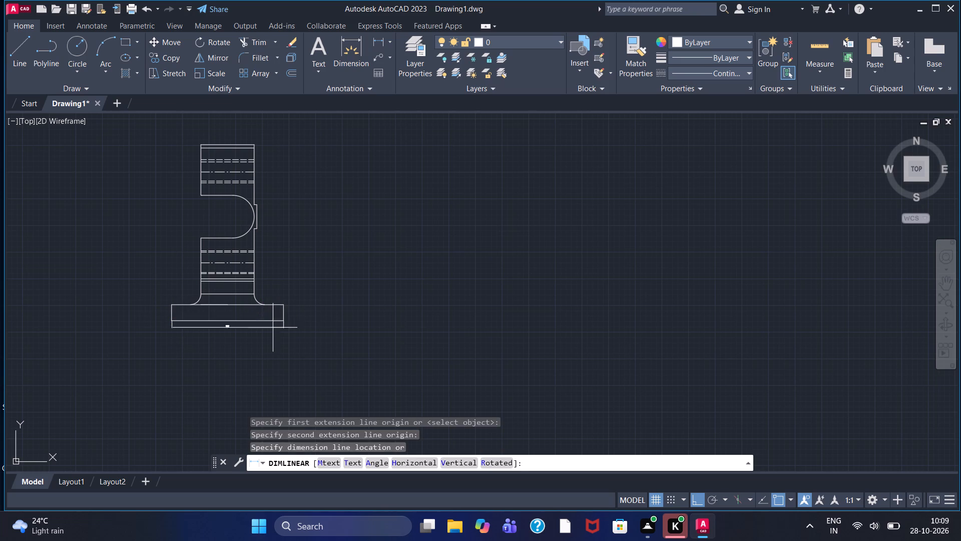
left_click(254, 341)
scroll(232, 322, "up", 2)
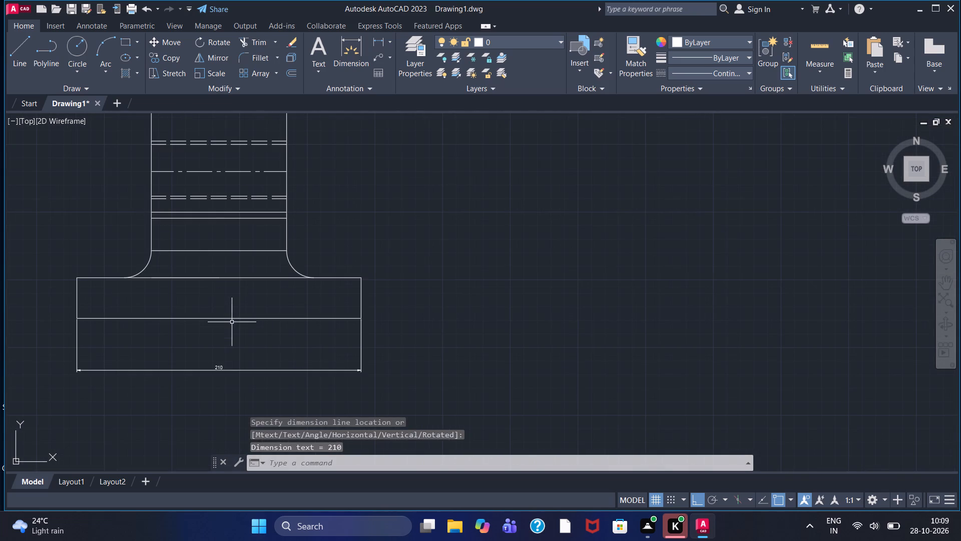
Modify the ISO-25 dimension style's text to a height of 5 with ISO standard alignment.
left_click(324, 91)
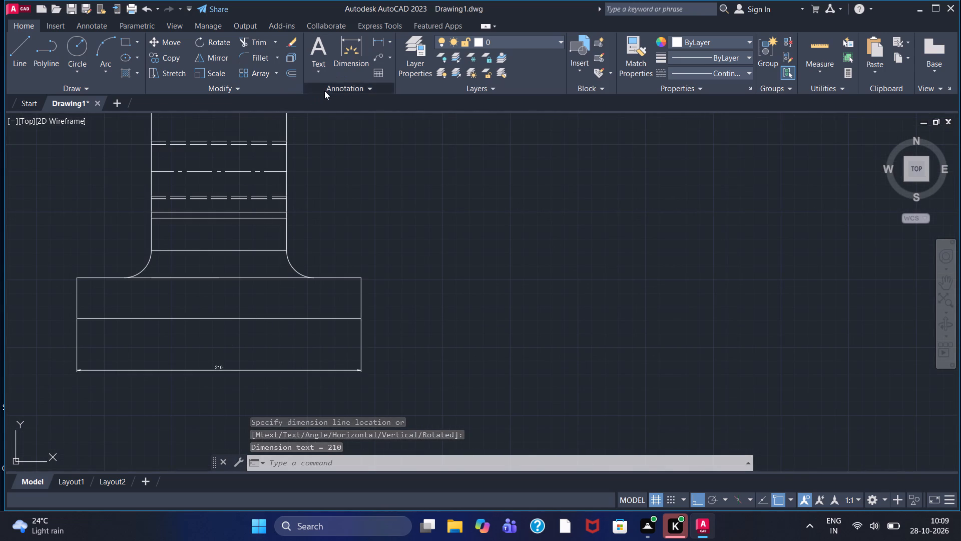
left_click(312, 121)
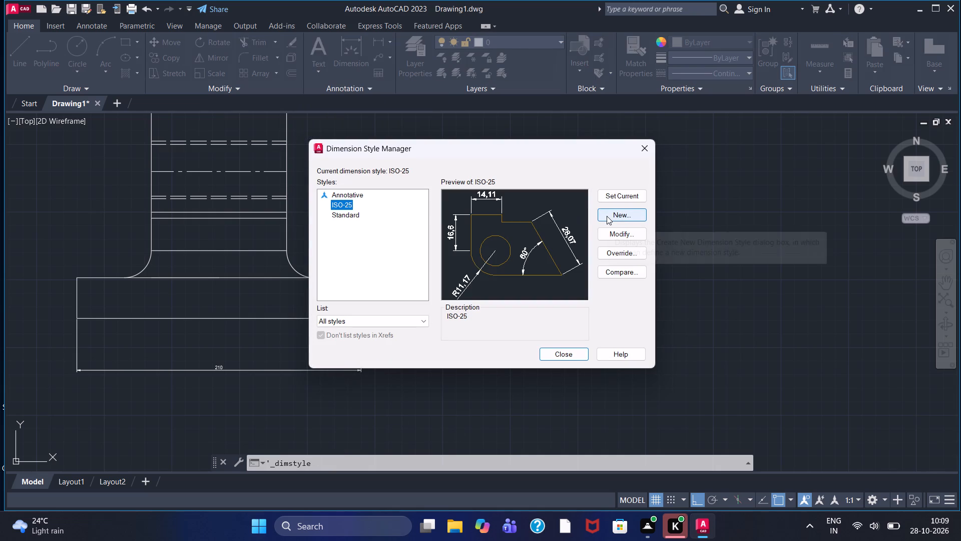
left_click(611, 232)
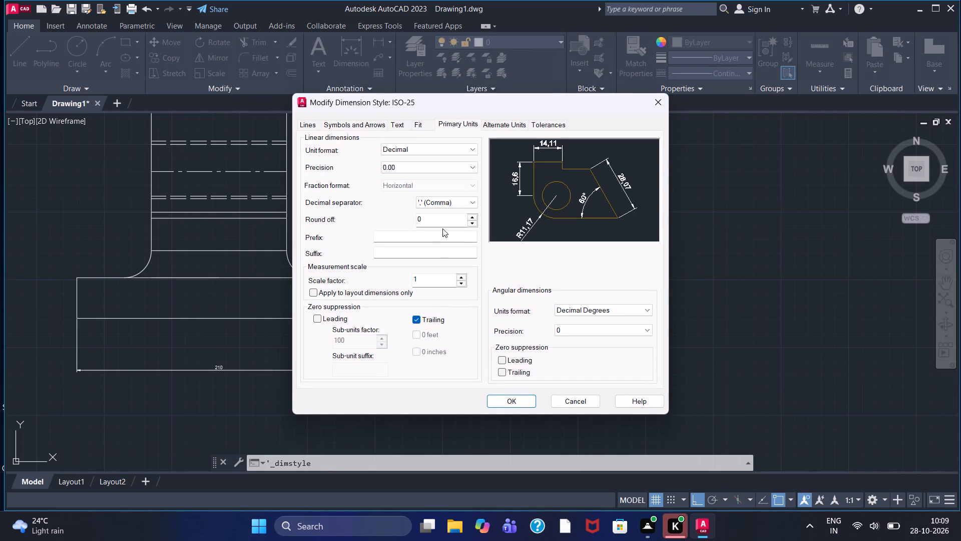
left_click(396, 124)
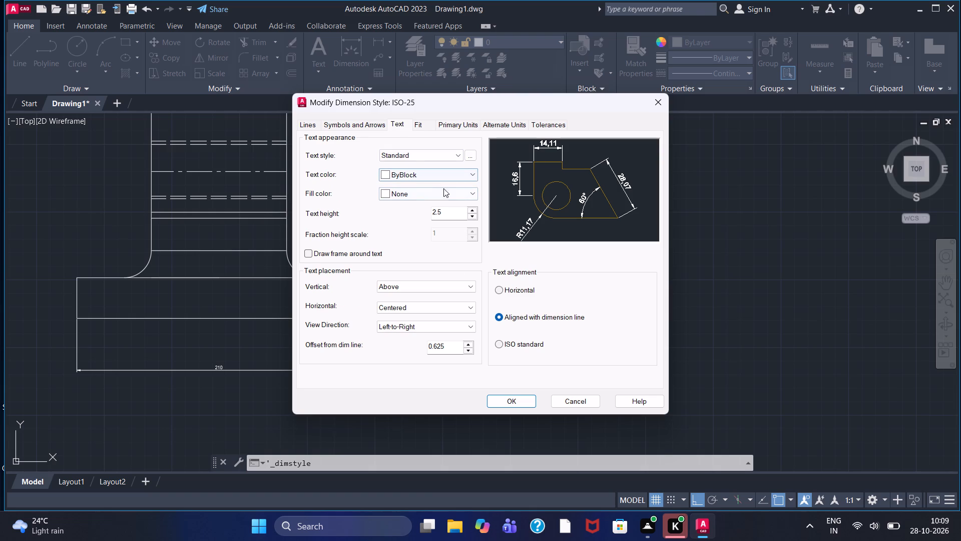
left_click_drag(450, 209, 375, 214)
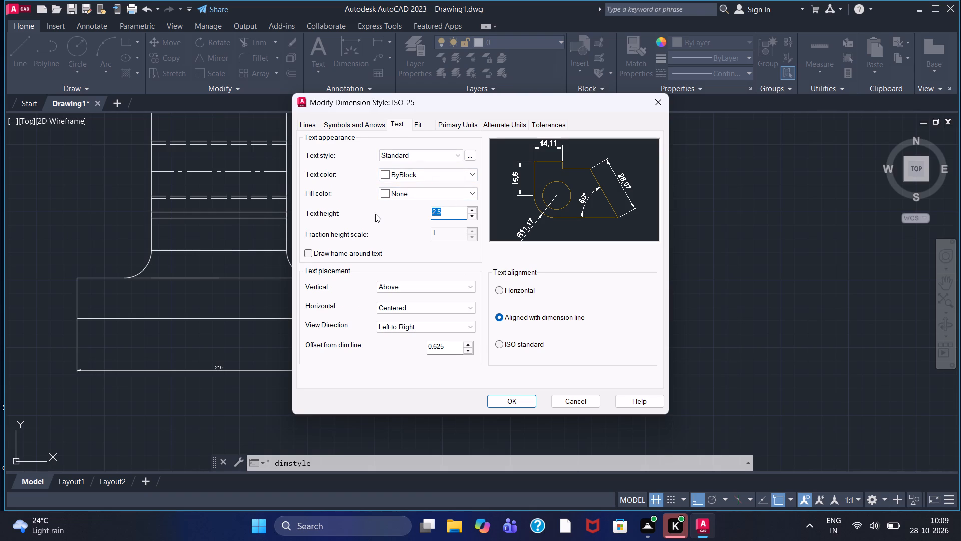
key("5")
key("Return")
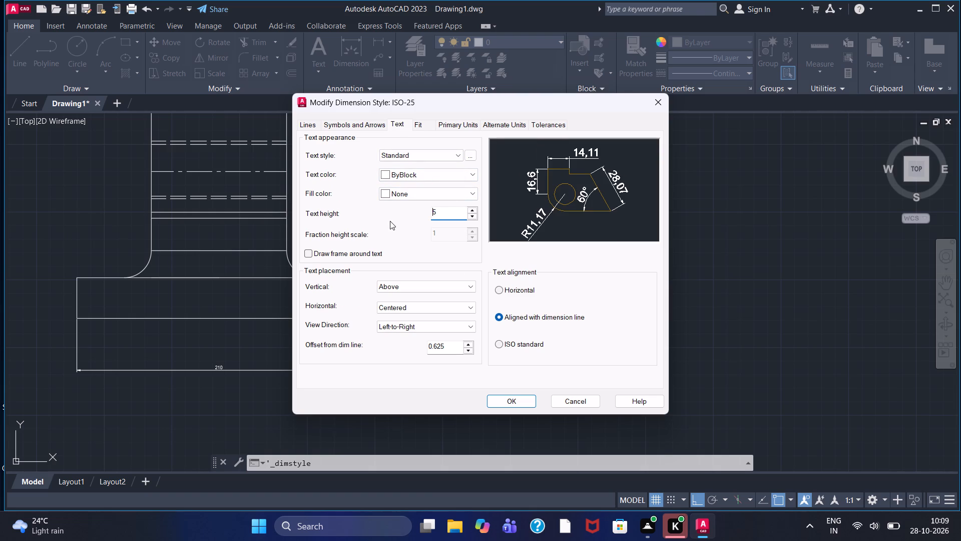
left_click(502, 343)
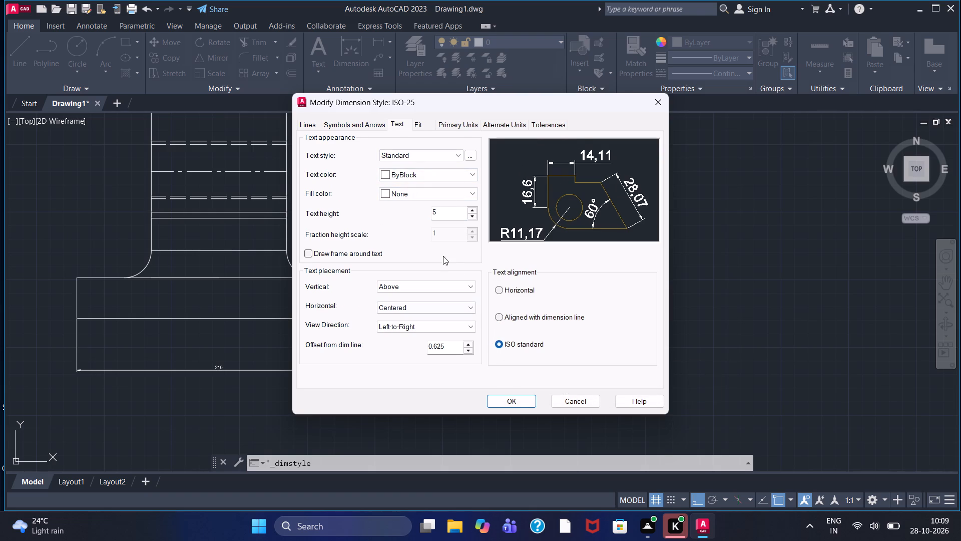
Set the ISO-25 style's linear dimension precision to 0, save the style changes and make it the current style.
left_click(457, 126)
left_click(440, 166)
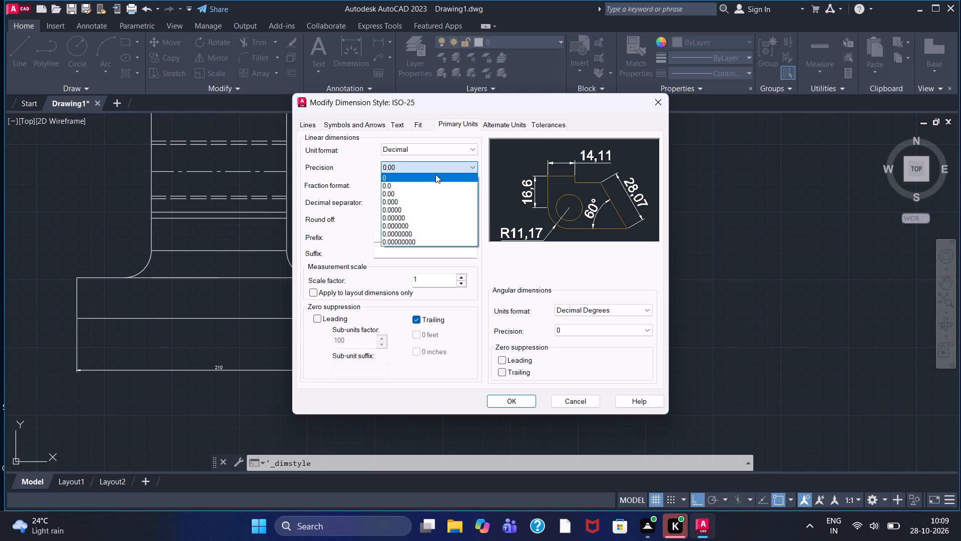
left_click(435, 174)
left_click(513, 396)
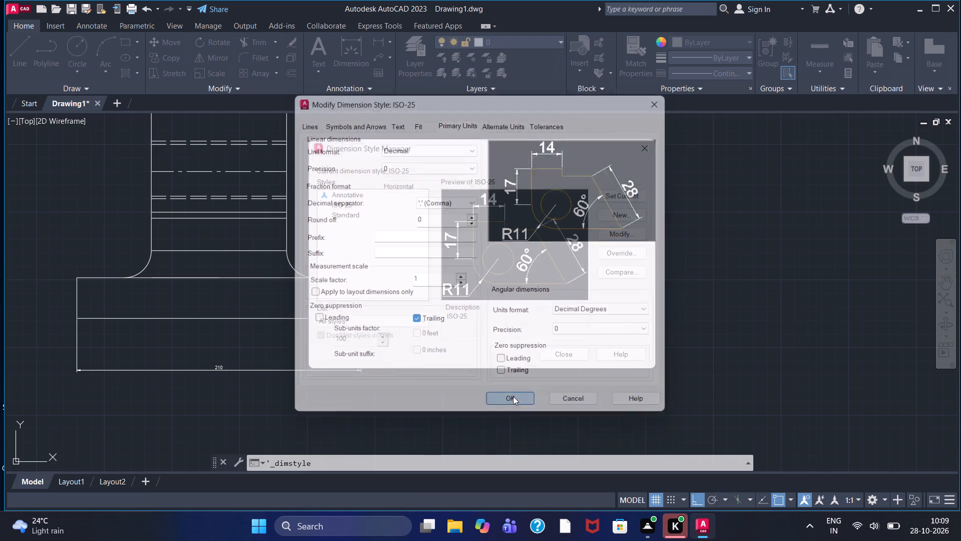
left_click(620, 196)
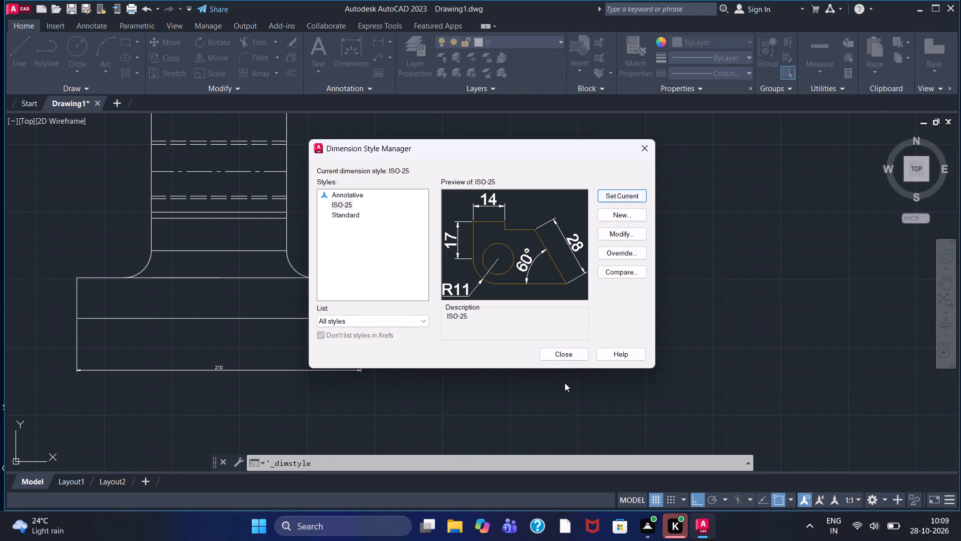
left_click(572, 356)
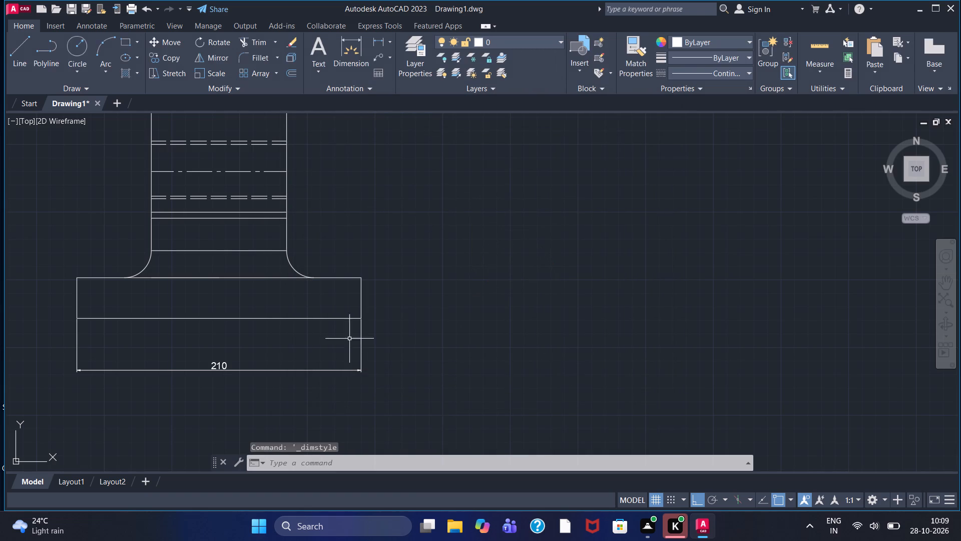
Add a vertical linear dimension for the base's height at its left end, placed just outside the base.
scroll(297, 328, "down", 2)
middle_click_drag(355, 260, 232, 300)
scroll(217, 302, "up", 1)
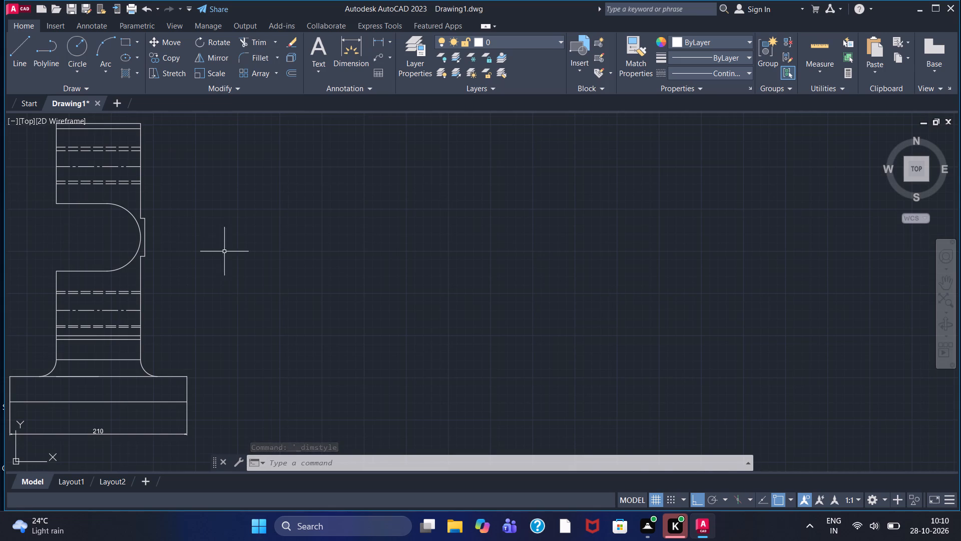
middle_click_drag(225, 251, 298, 225)
left_click(376, 42)
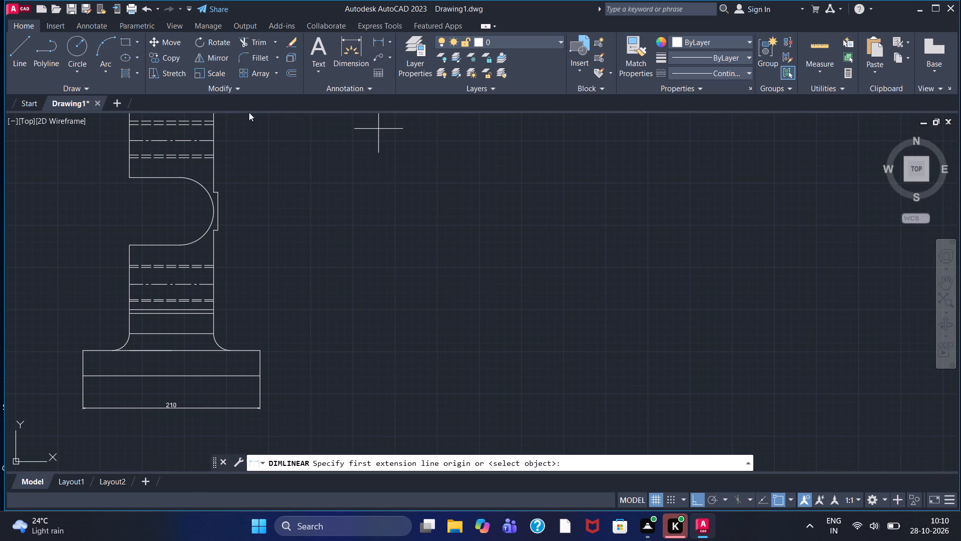
left_click(78, 352)
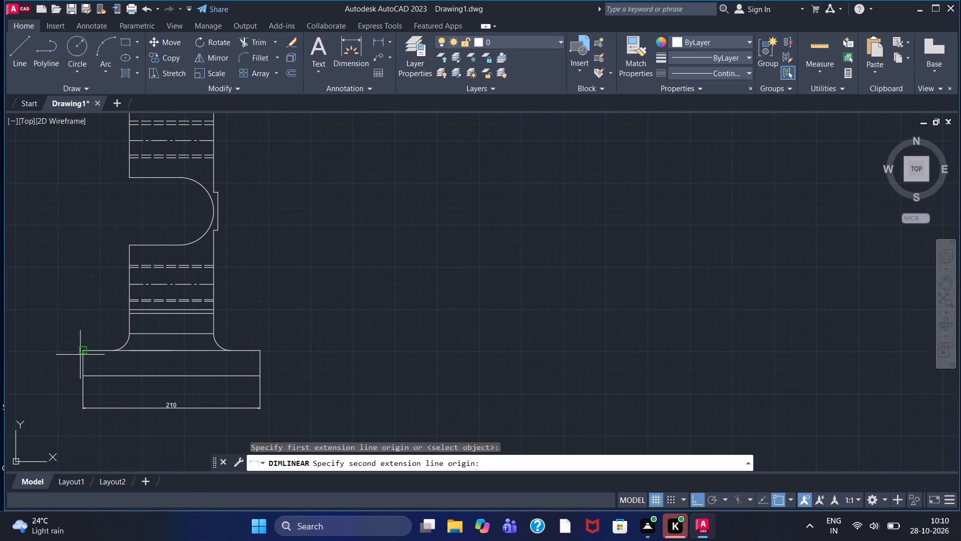
left_click(86, 375)
left_click(61, 369)
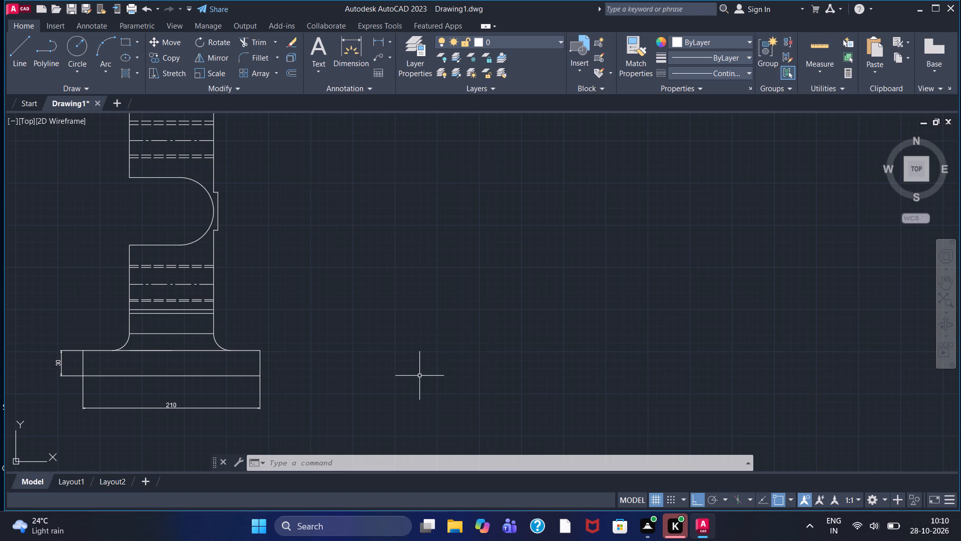
Add a vertical linear dimension from the slot arc's centre to the base's top edge, placed left of the upright above the base-height dimension.
scroll(419, 376, "down", 1)
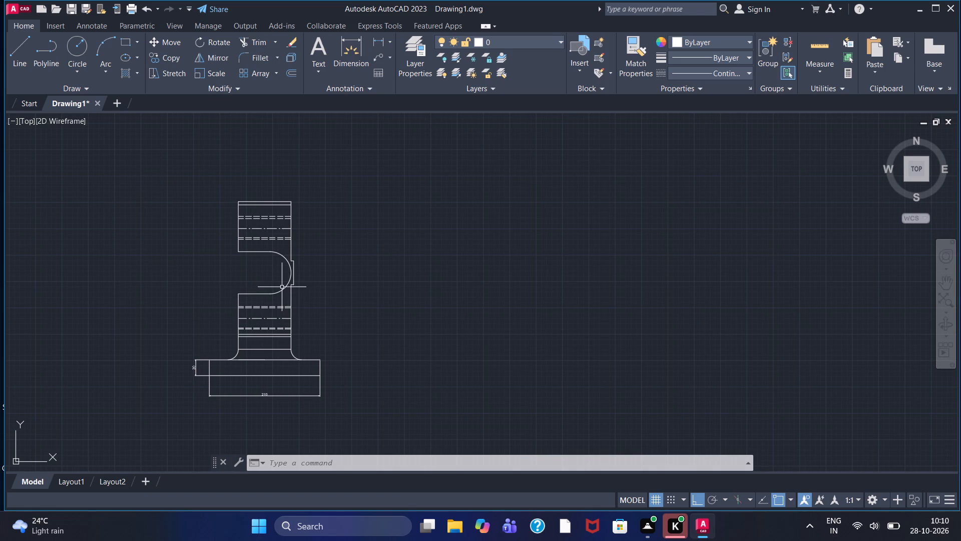
left_click(17, 59)
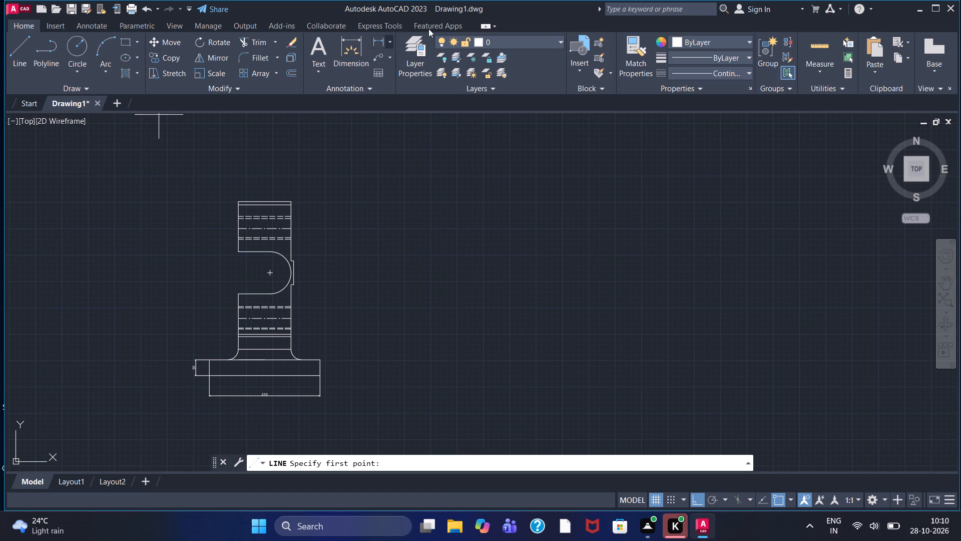
left_click(377, 41)
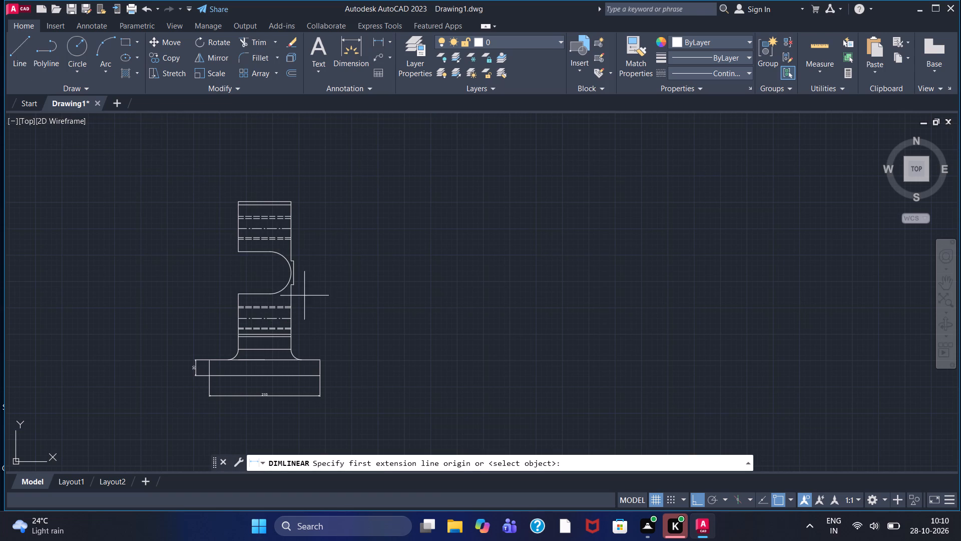
left_click(267, 275)
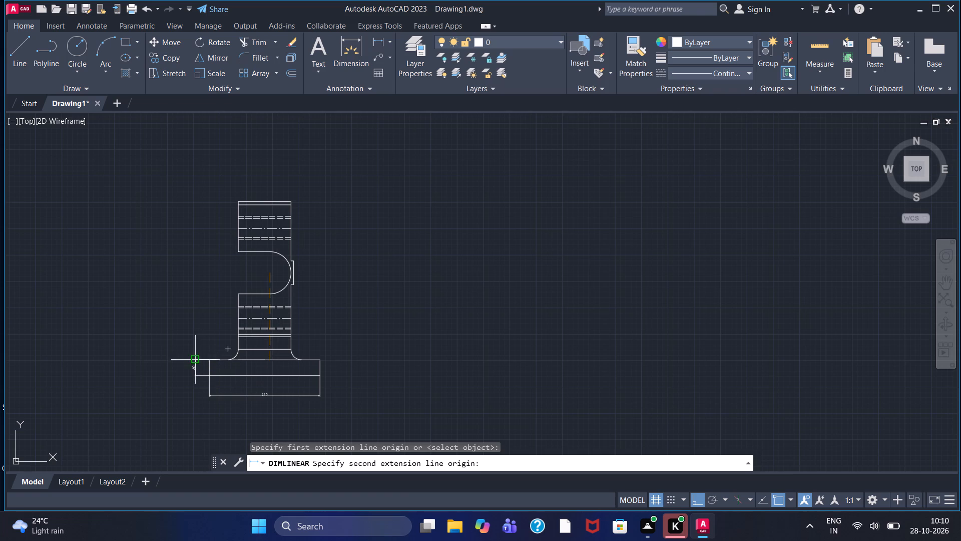
left_click(213, 358)
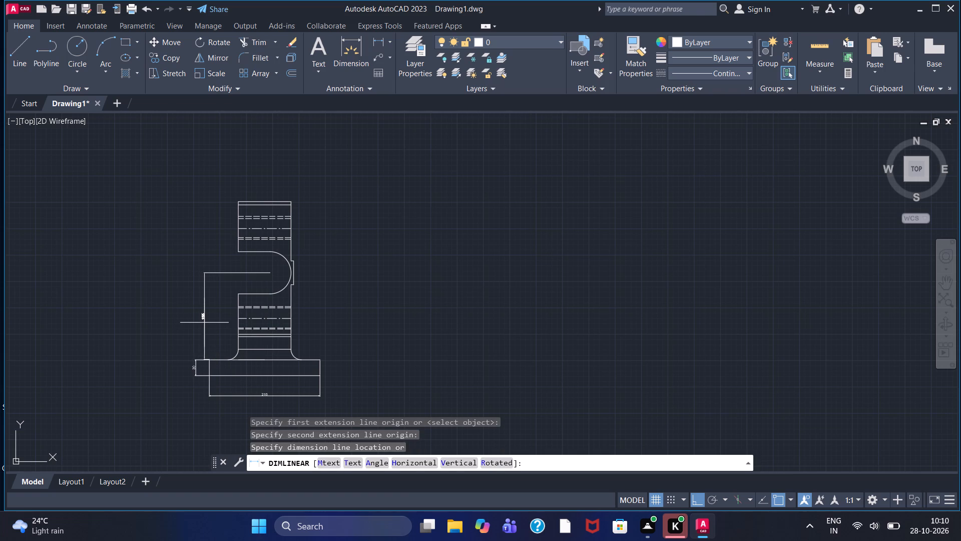
left_click(196, 321)
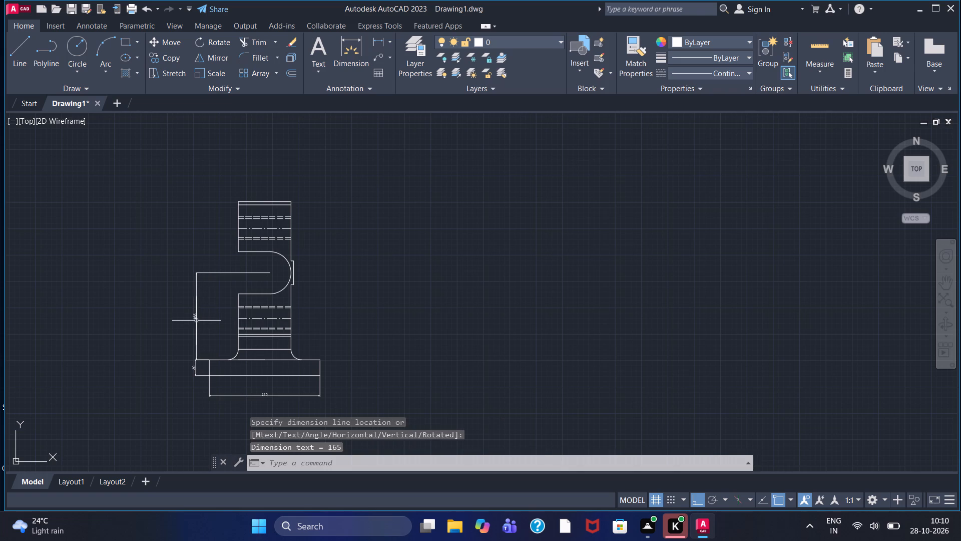
Add a vertical linear dimension for the side projection's outer edge, placed just to the right of it.
scroll(196, 321, "up", 1)
middle_click_drag(216, 313, 201, 321)
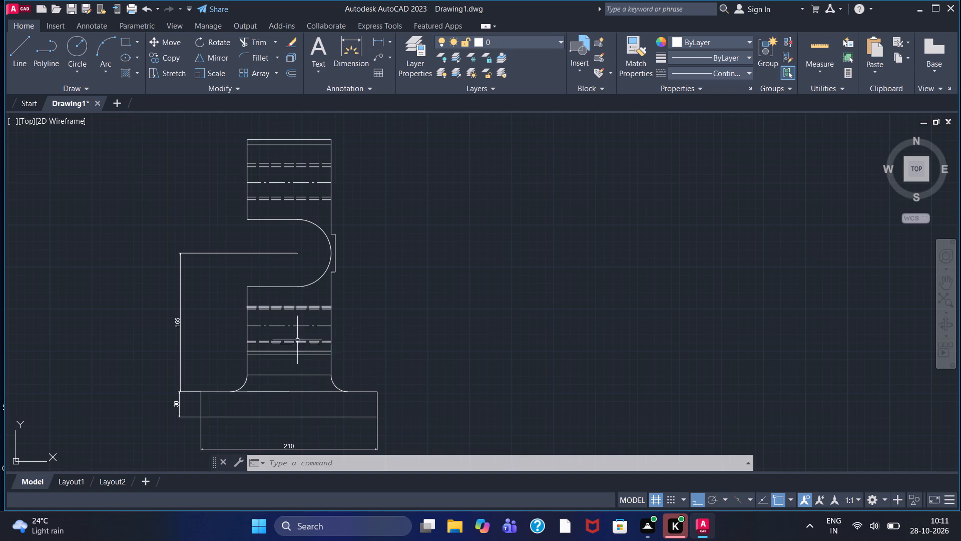
middle_click_drag(375, 288, 302, 306)
scroll(290, 296, "up", 1)
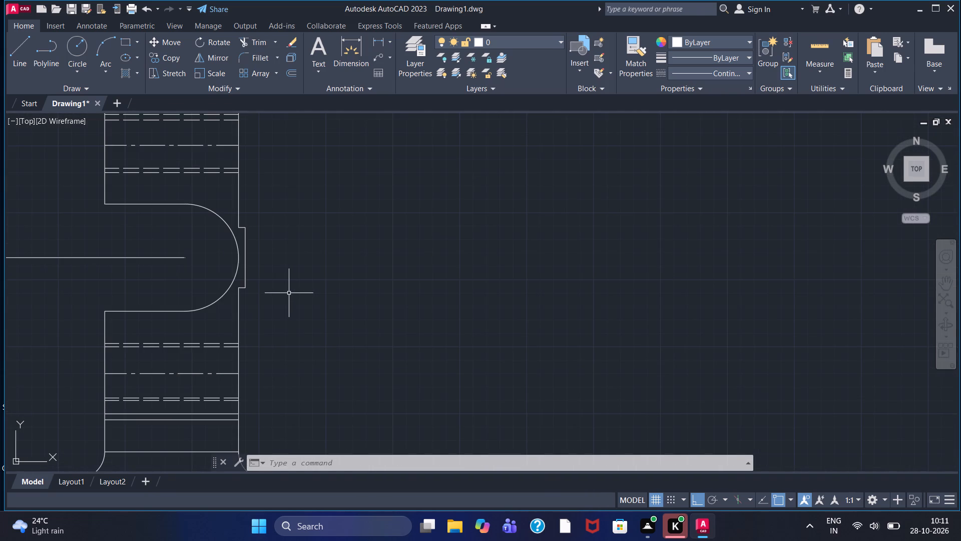
left_click(376, 40)
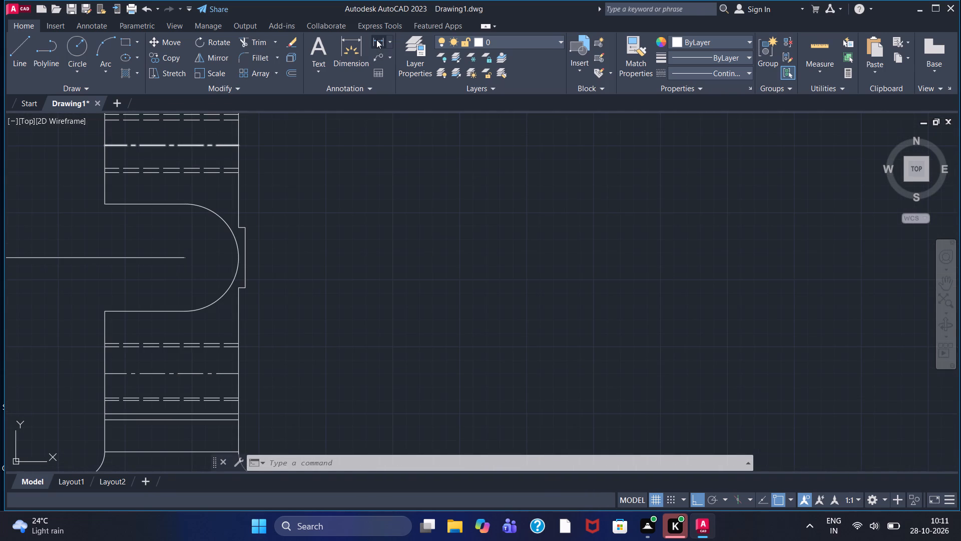
left_click(248, 229)
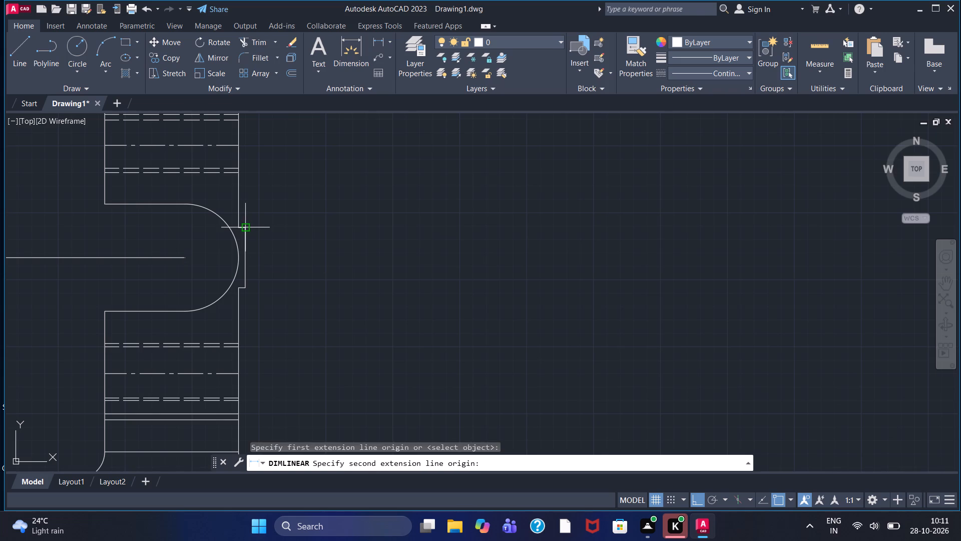
left_click(249, 280)
left_click(275, 277)
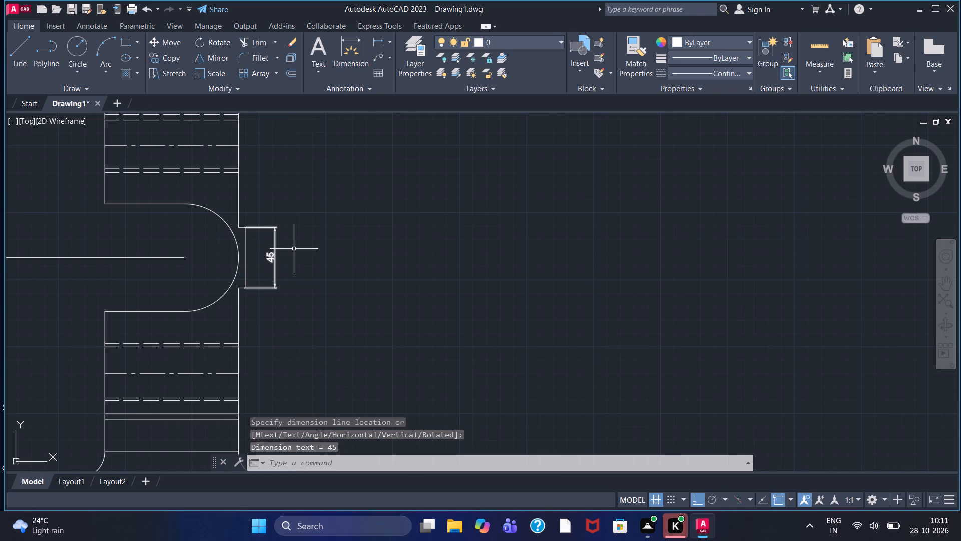
Add a horizontal linear dimension for the upright's full width, placed just above its top edge.
middle_click_drag(258, 184, 299, 283)
left_click(379, 36)
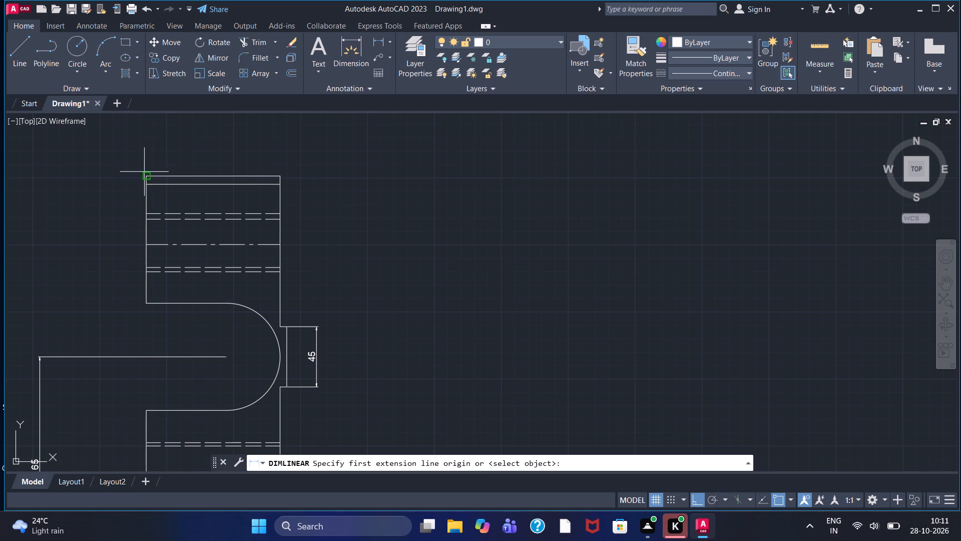
left_click(146, 175)
left_click(278, 176)
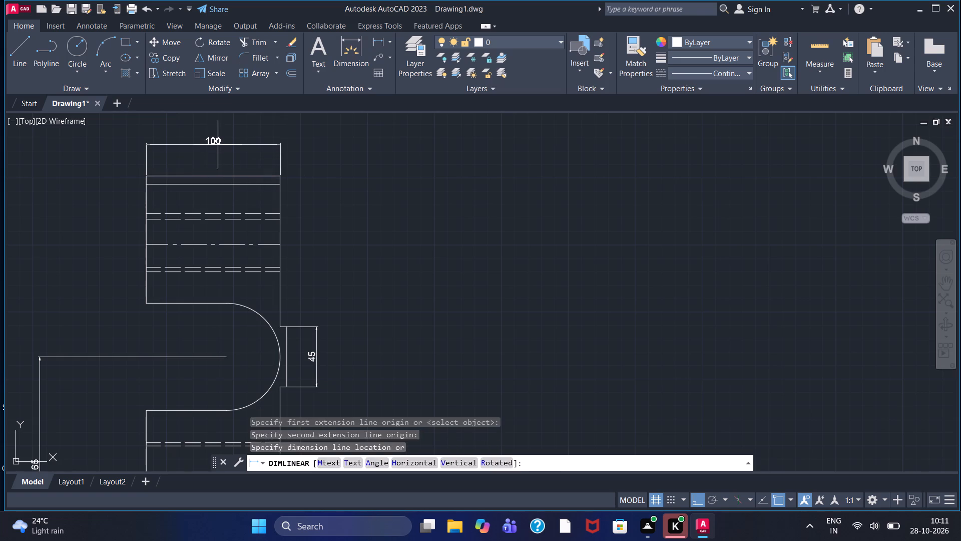
left_click(218, 143)
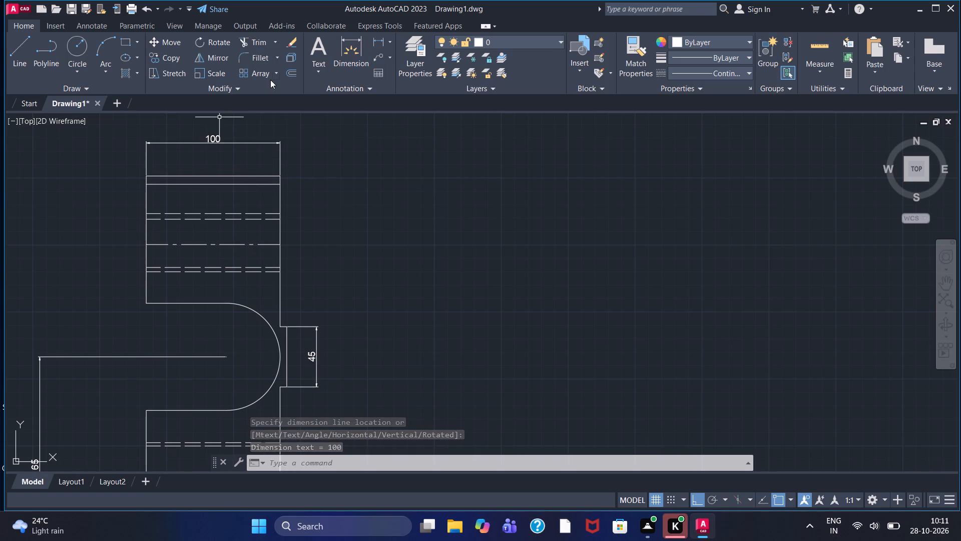
Add a radius dimension to the left fillet between upright and base, with its text placed inside the upright.
left_click(387, 44)
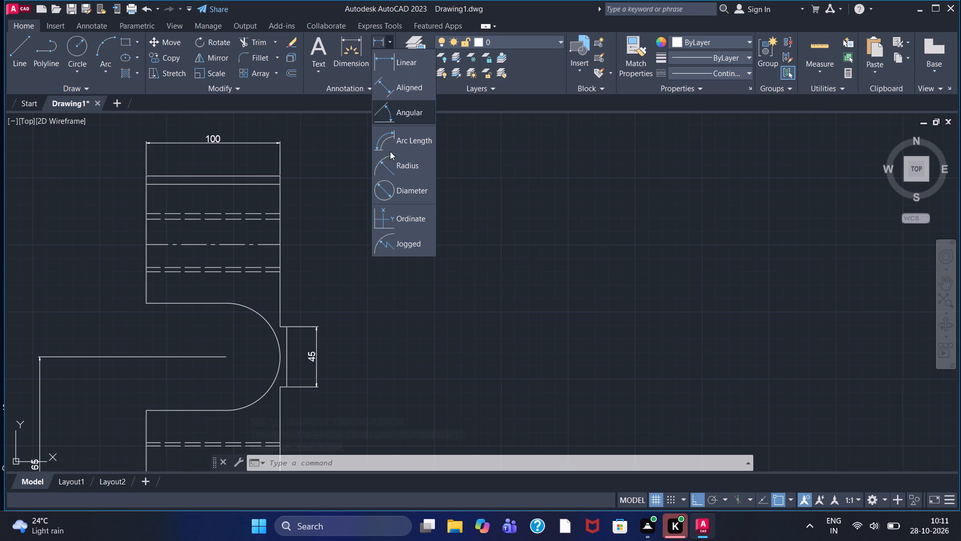
left_click(394, 172)
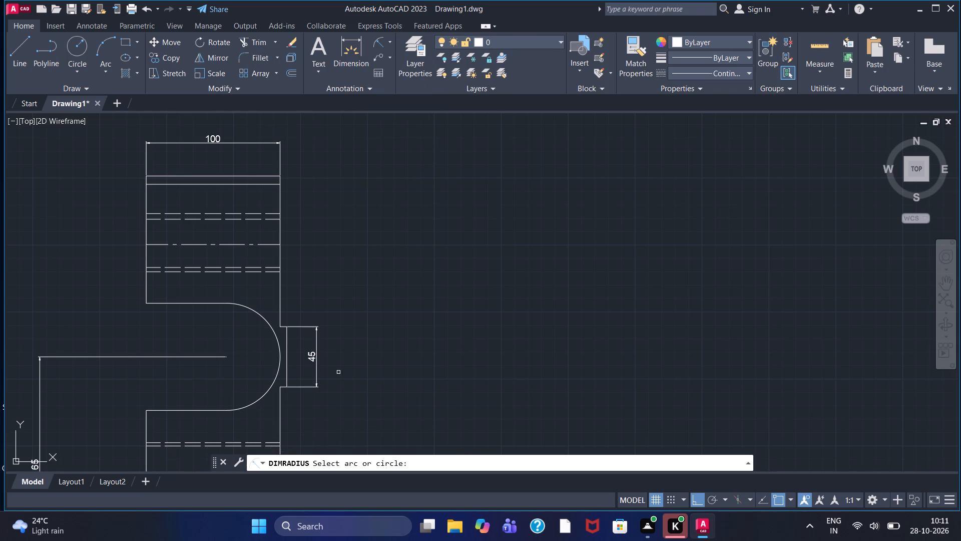
scroll(379, 372, "down", 1)
middle_click_drag(379, 372, 374, 256)
scroll(251, 363, "up", 1)
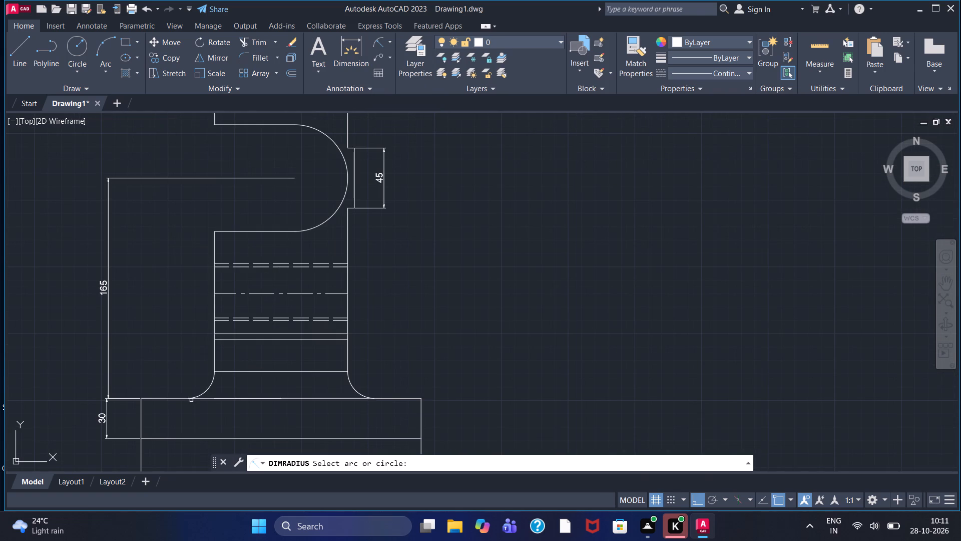
left_click(205, 391)
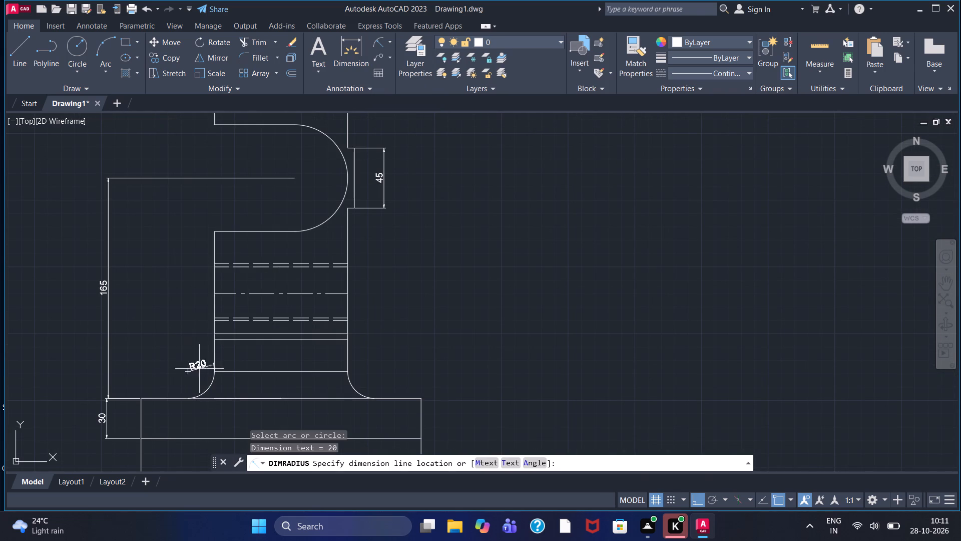
left_click(238, 386)
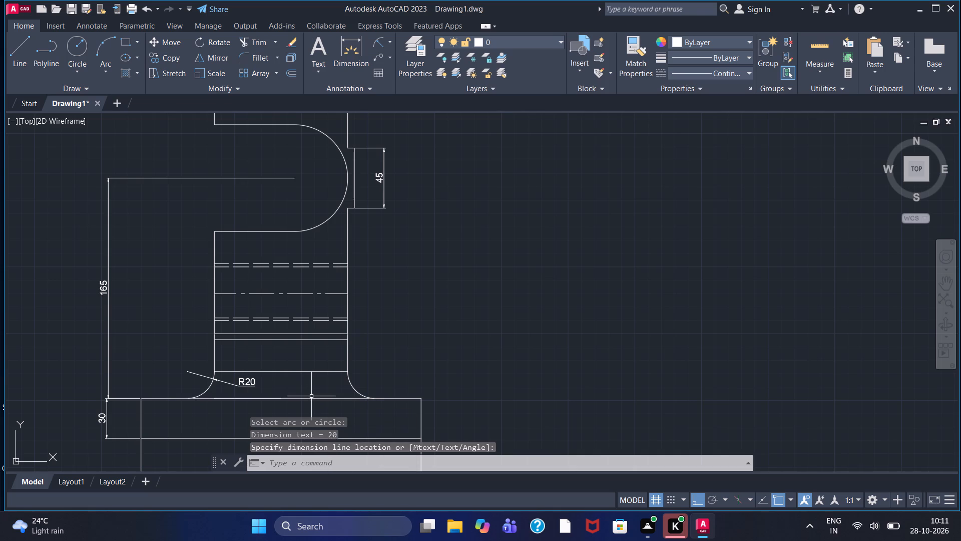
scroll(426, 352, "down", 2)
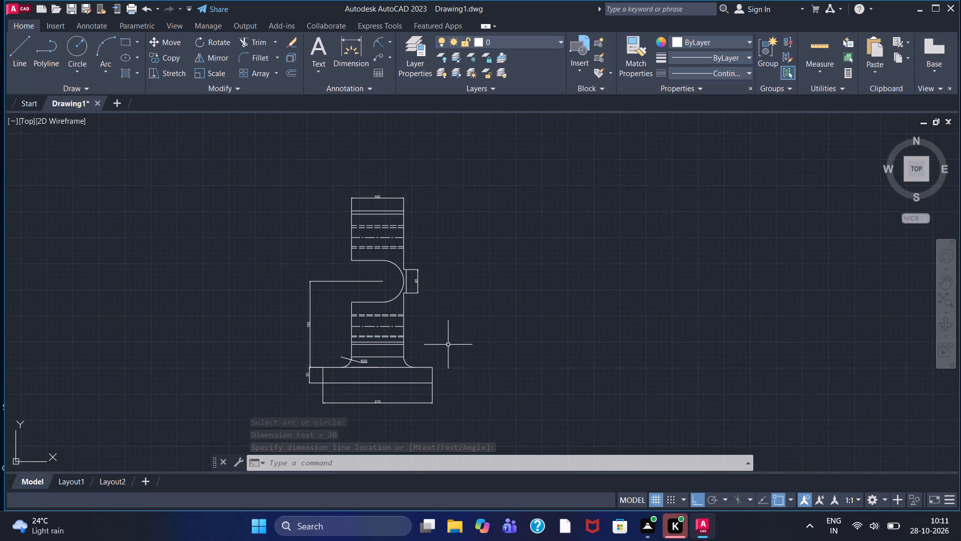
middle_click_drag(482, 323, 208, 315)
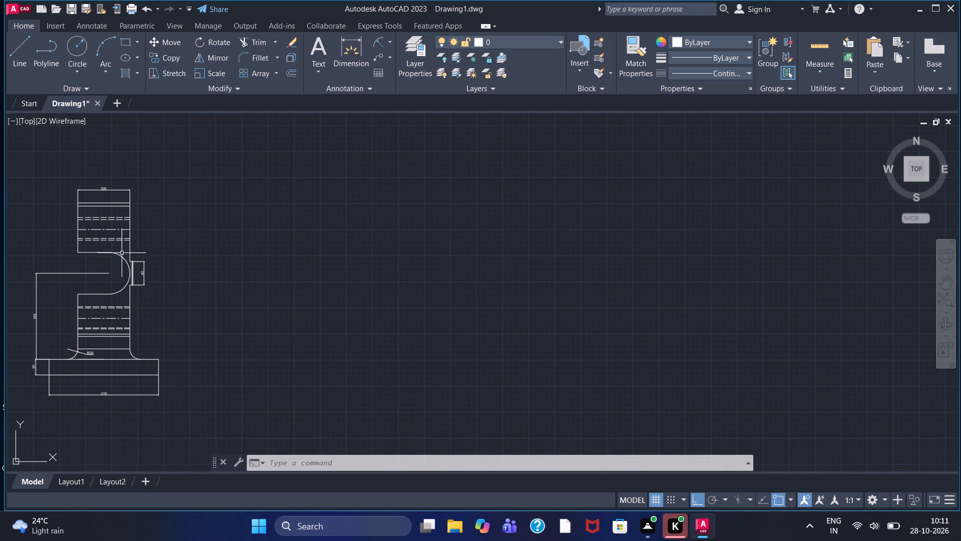
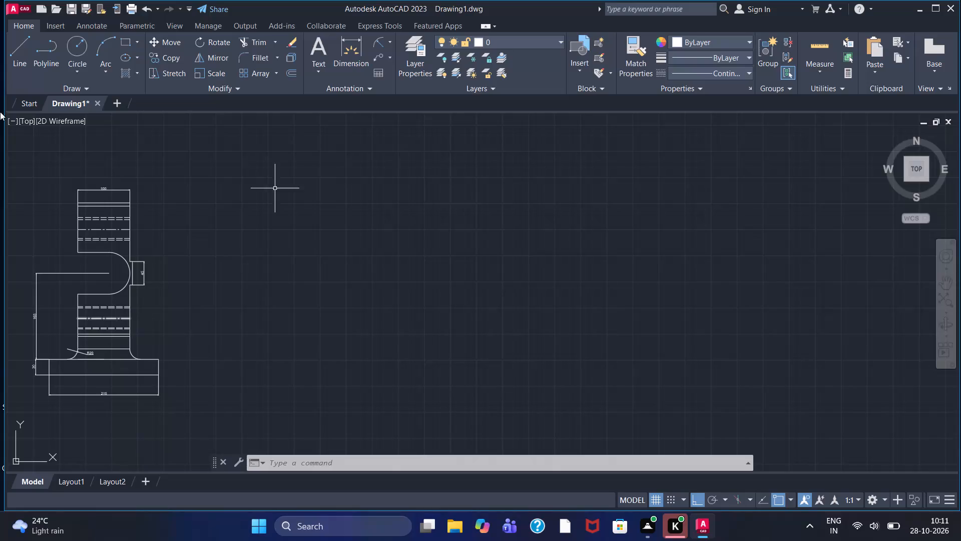
Draw the side view's base as a 115 by 30 line rectangle beside the front view.
left_click(20, 49)
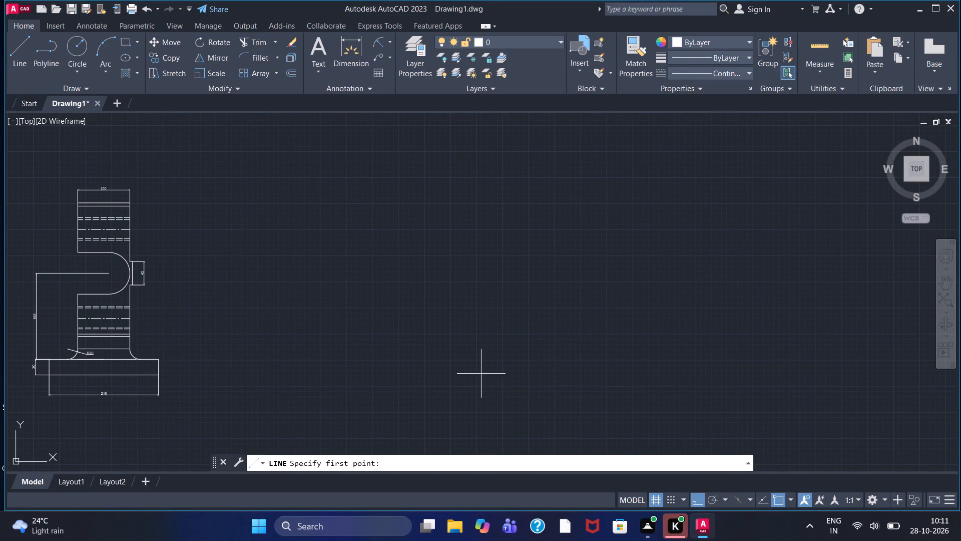
left_click(230, 359)
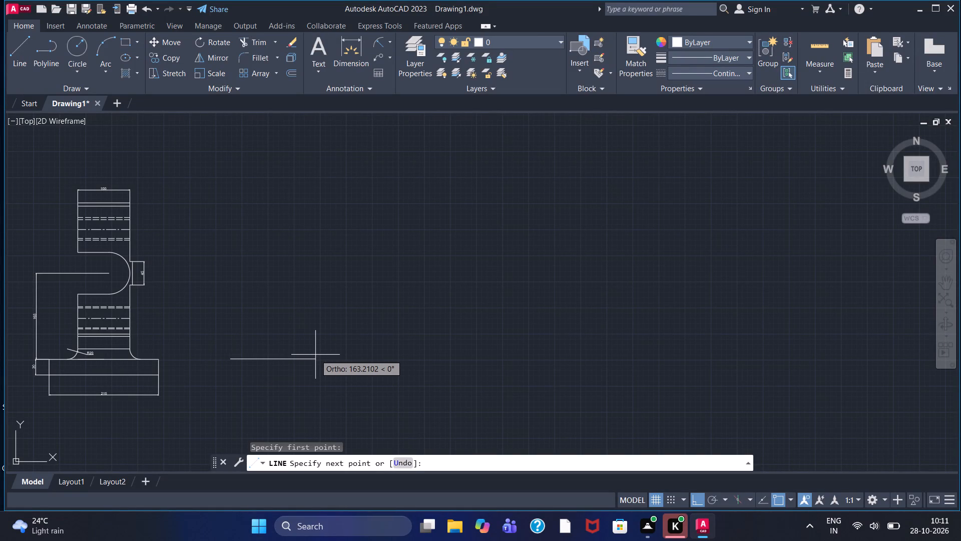
type("115")
key("Return")
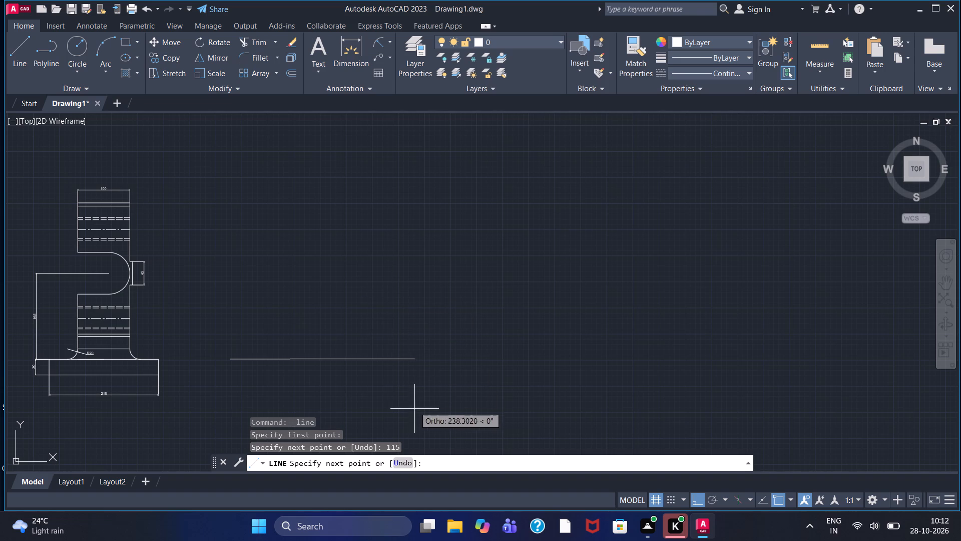
type("30")
key("Return")
scroll(253, 370, "up", 2)
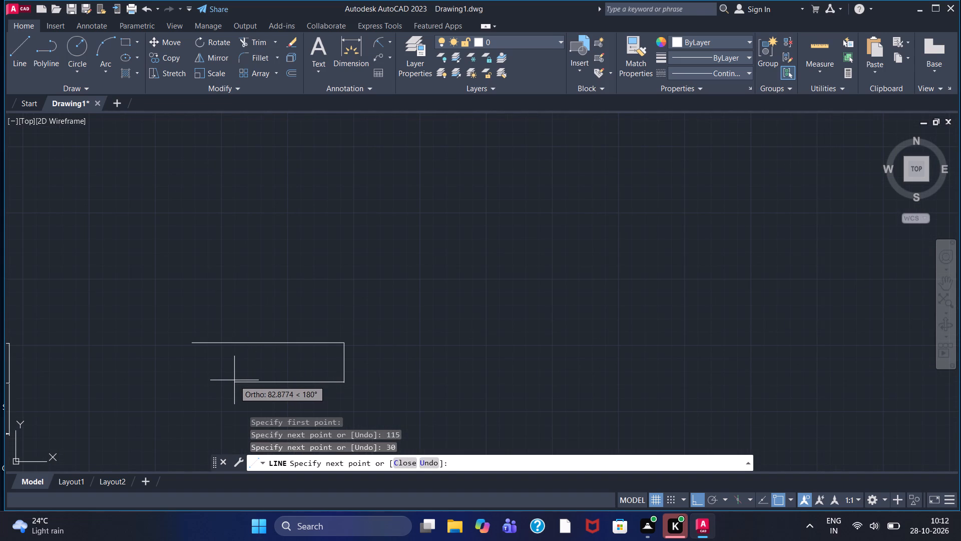
type("115")
key("Return")
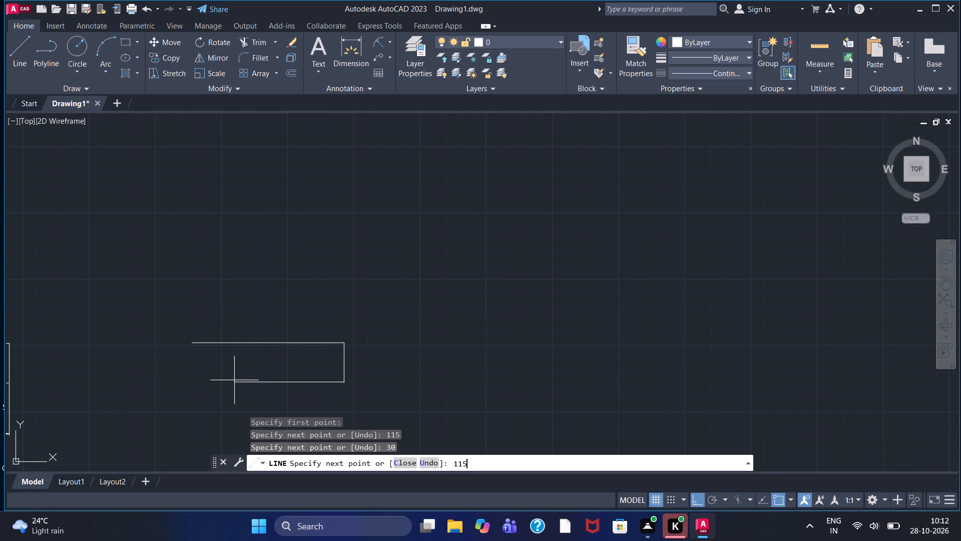
left_click(201, 346)
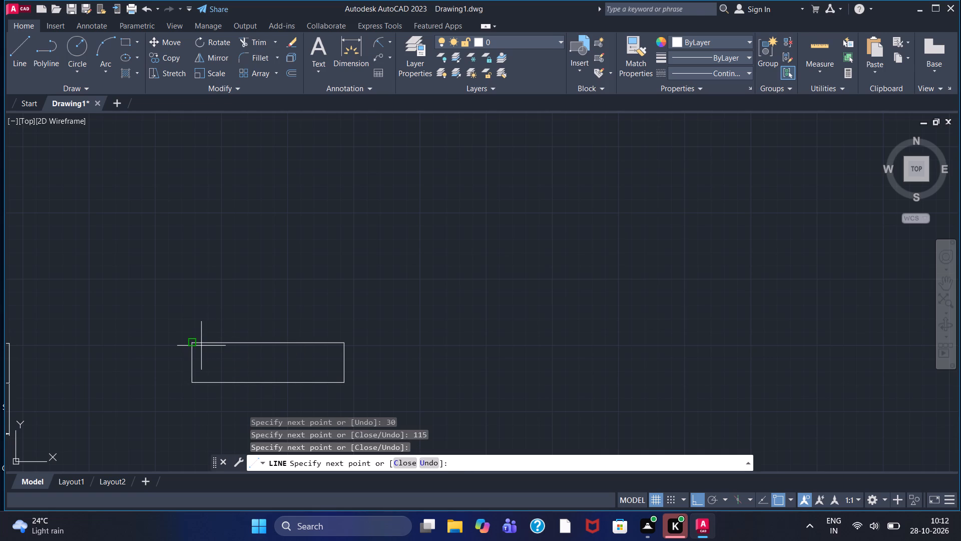
key("Escape")
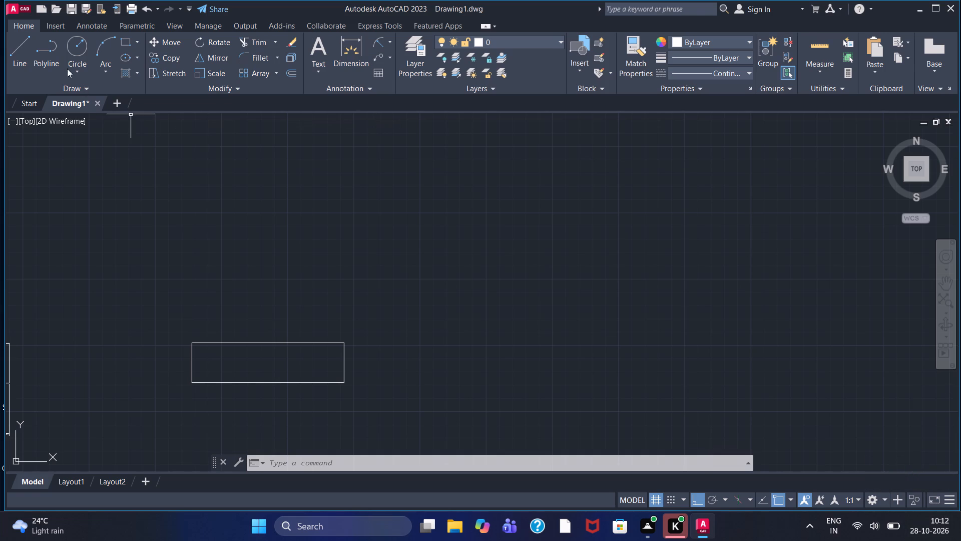
Draw the side view's upright from the midpoint of the base's top edge: 240 up, 40 across and 150 down.
left_click(21, 51)
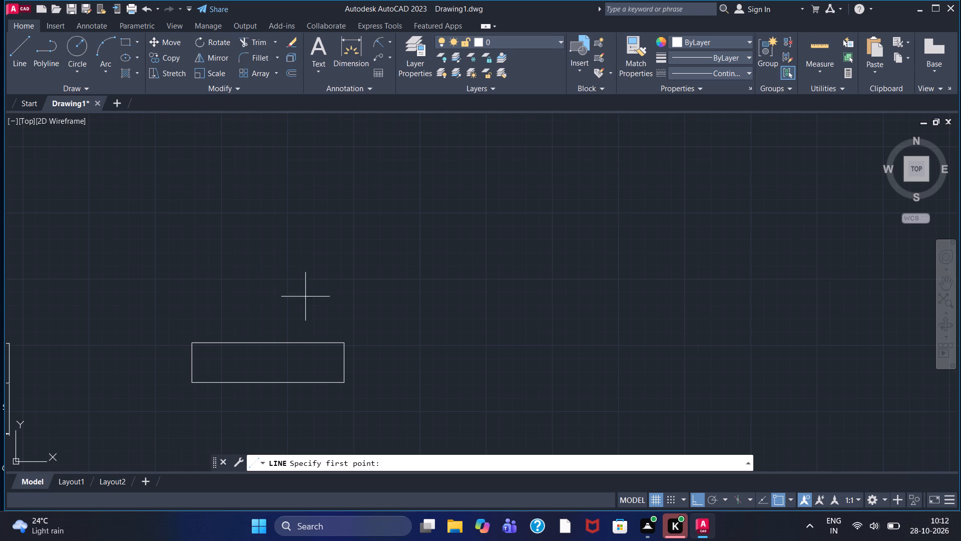
left_click(267, 342)
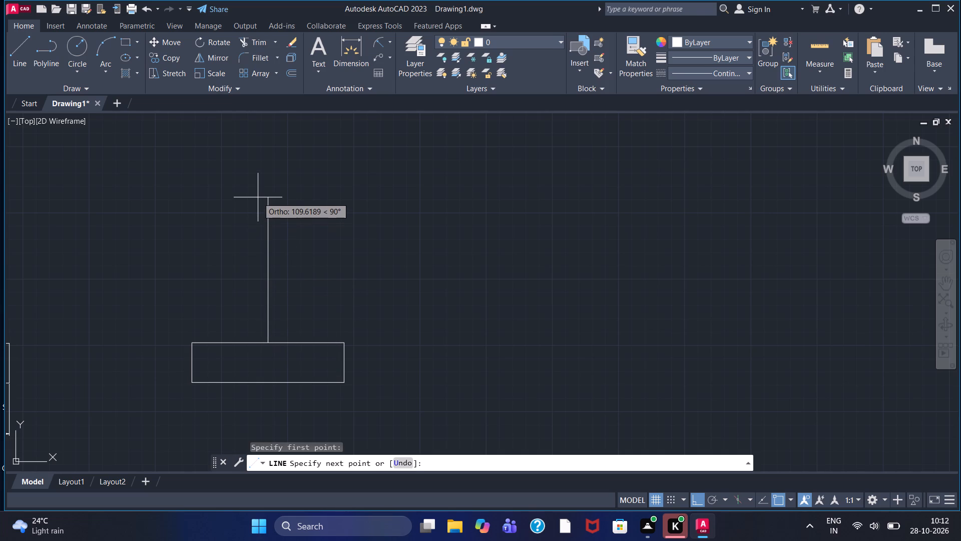
type("240")
key("Return")
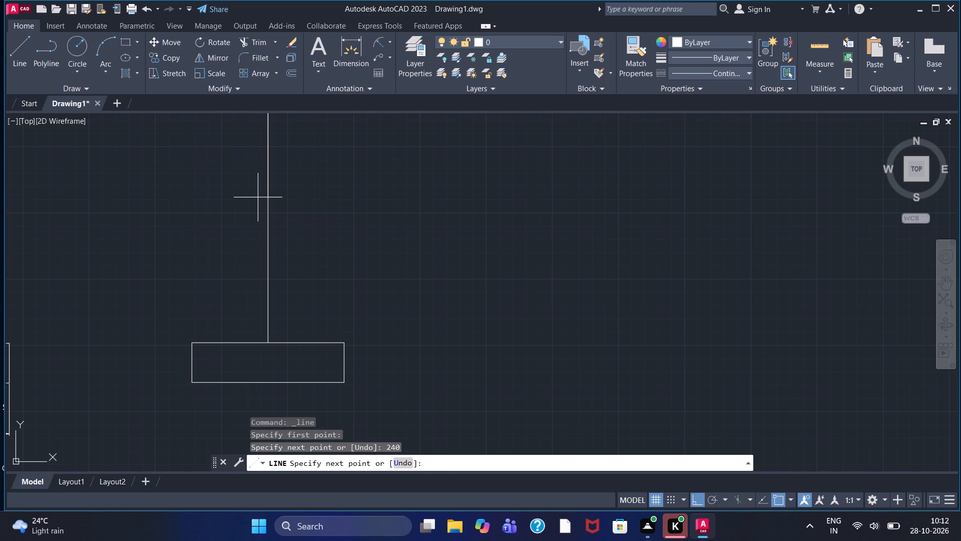
scroll(281, 201, "down", 1)
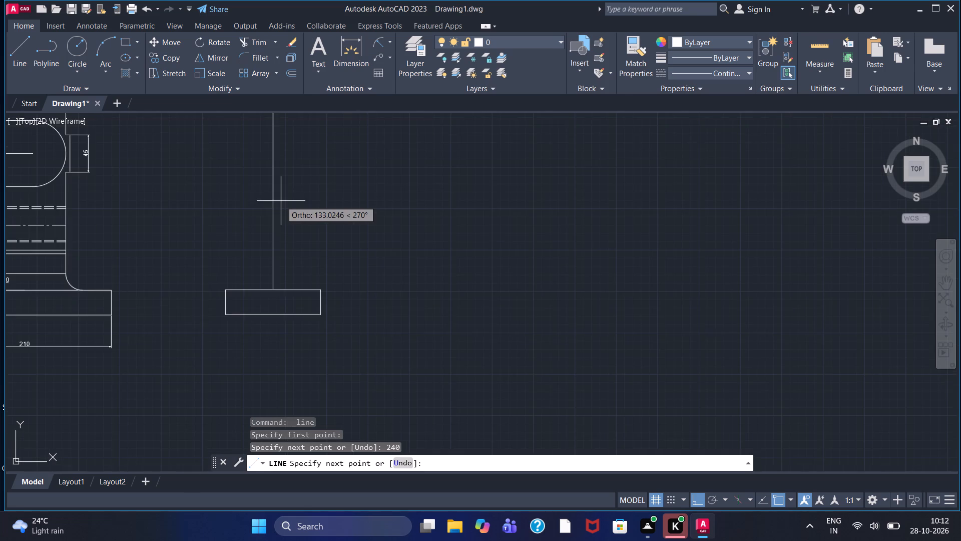
scroll(282, 201, "down", 1)
middle_click_drag(289, 206, 304, 239)
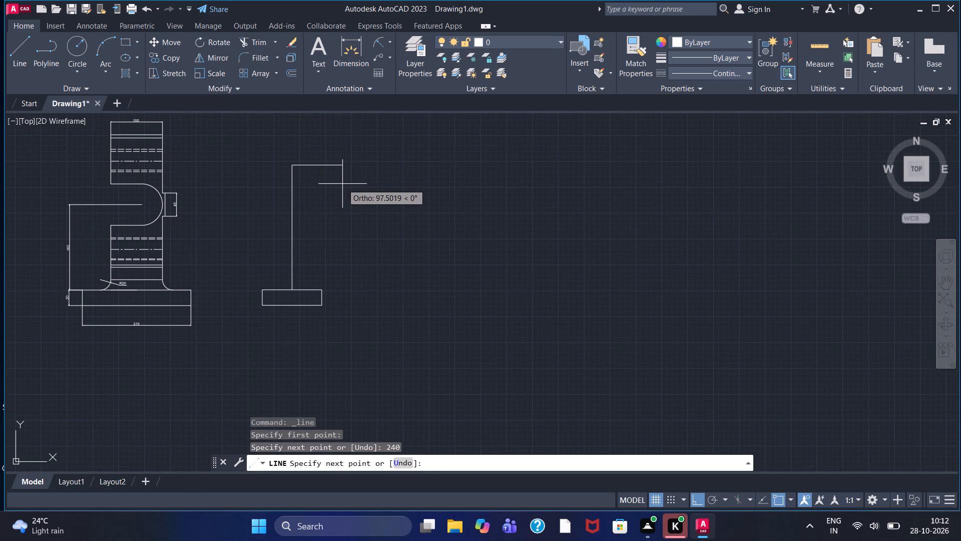
type("40")
key("Return")
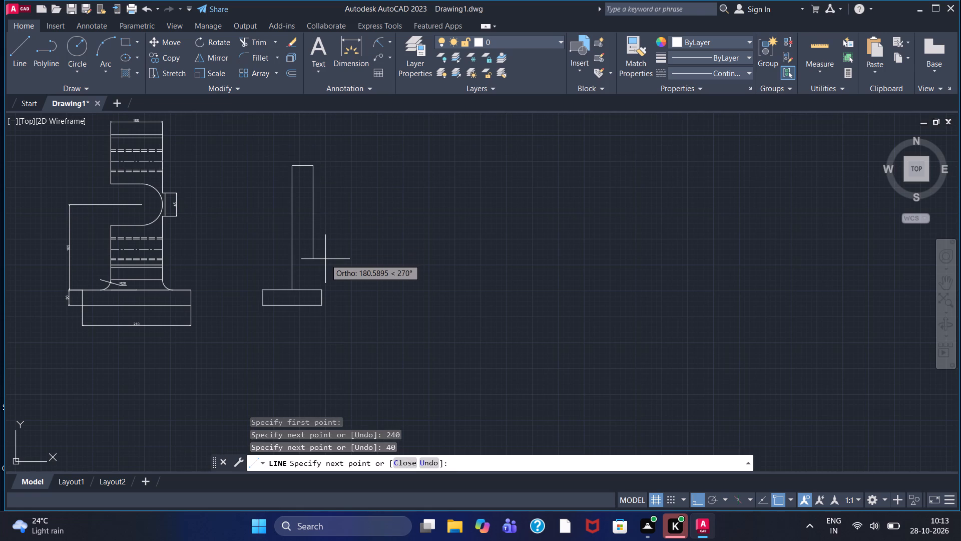
type("150")
key("Return")
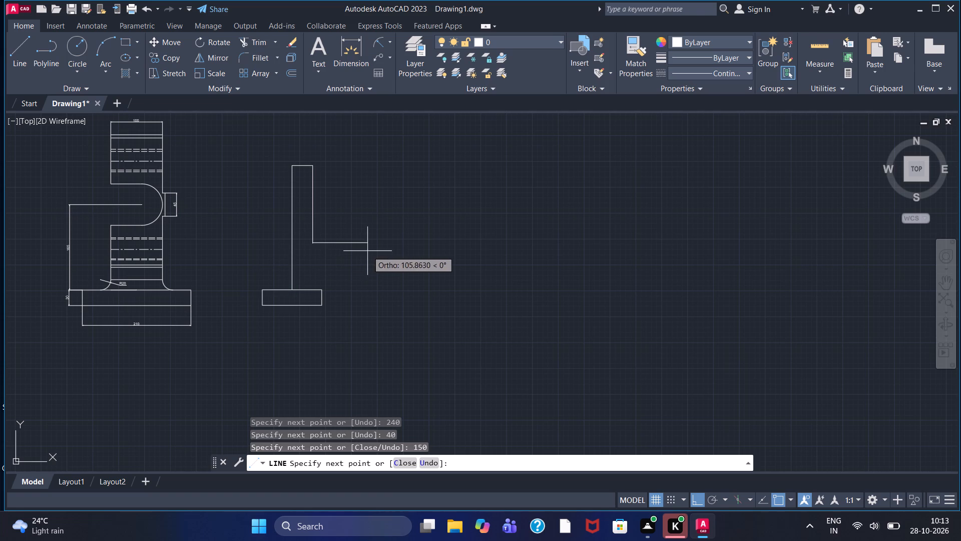
key("Escape")
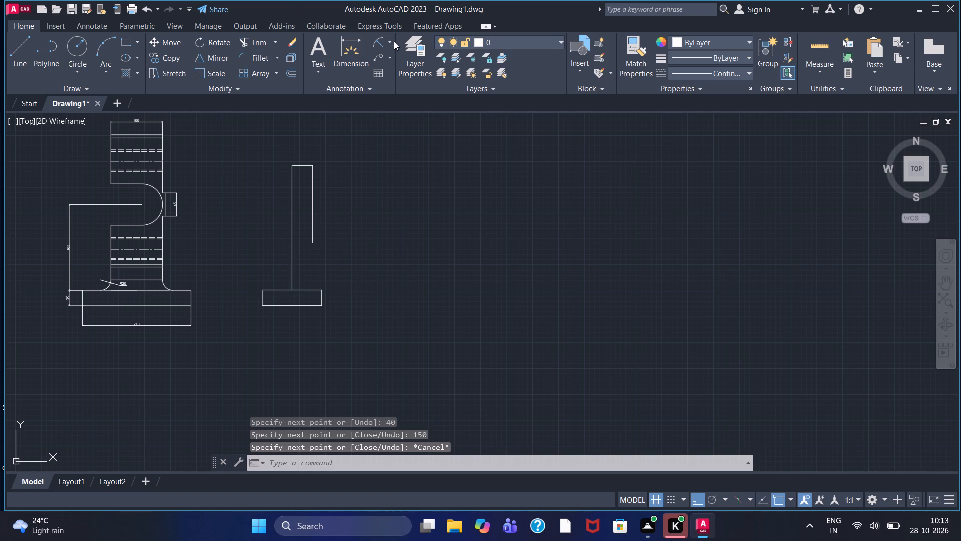
Add a vertical linear dimension for the full height of the side view's upright, placed to its left.
left_click(394, 41)
left_click(389, 41)
left_click(396, 64)
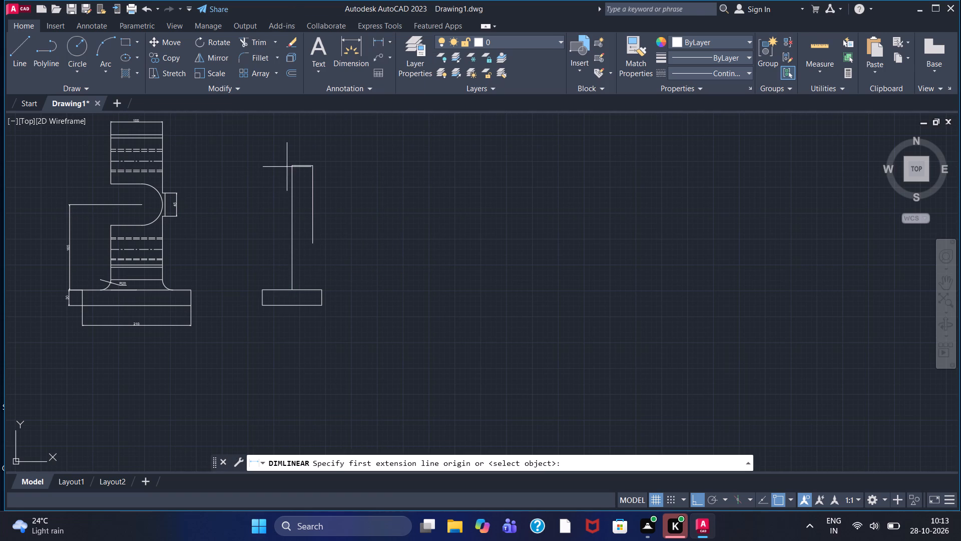
left_click(293, 167)
left_click(292, 285)
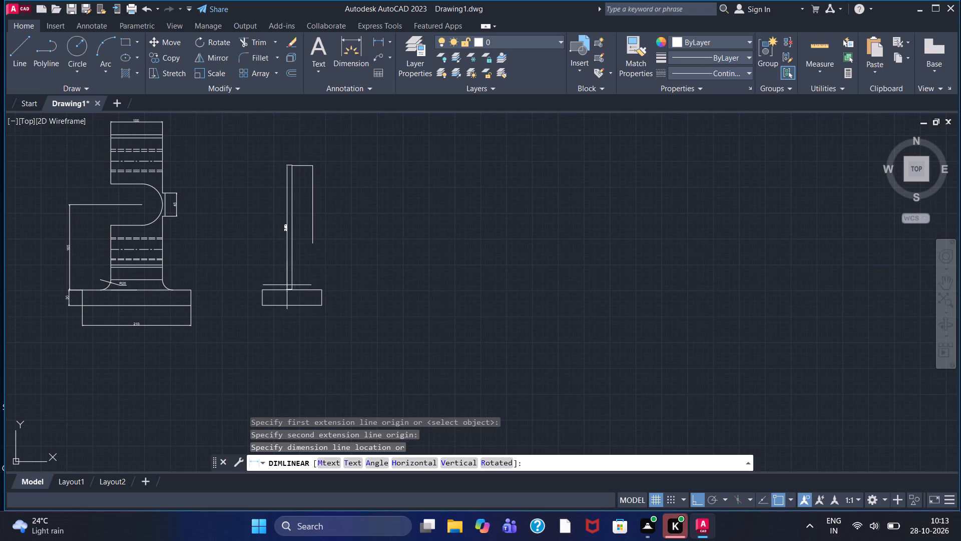
left_click(247, 266)
scroll(245, 249, "up", 3)
scroll(245, 247, "down", 2)
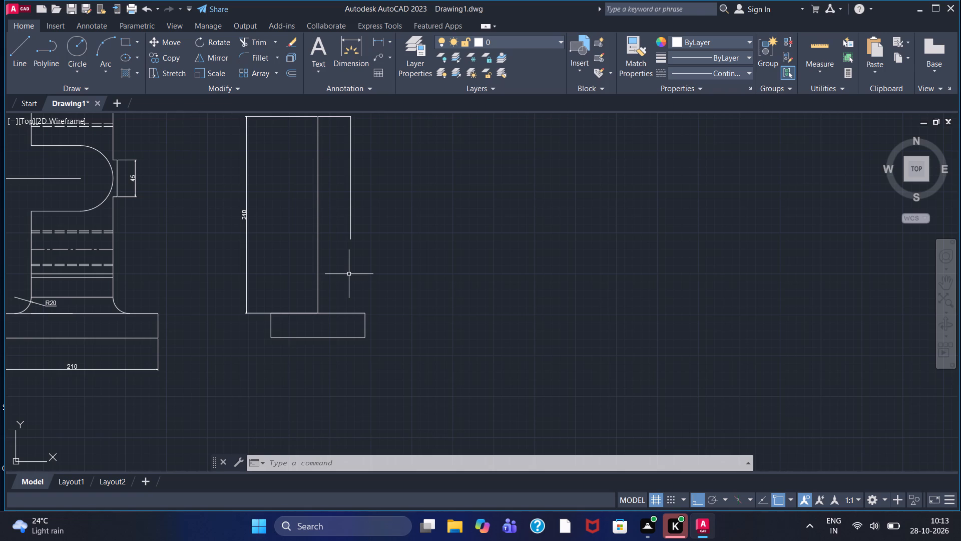
Draw a 30 long line along the base's top edge from the upright's foot, continuing about 86 vertically upward.
double_click(15, 55)
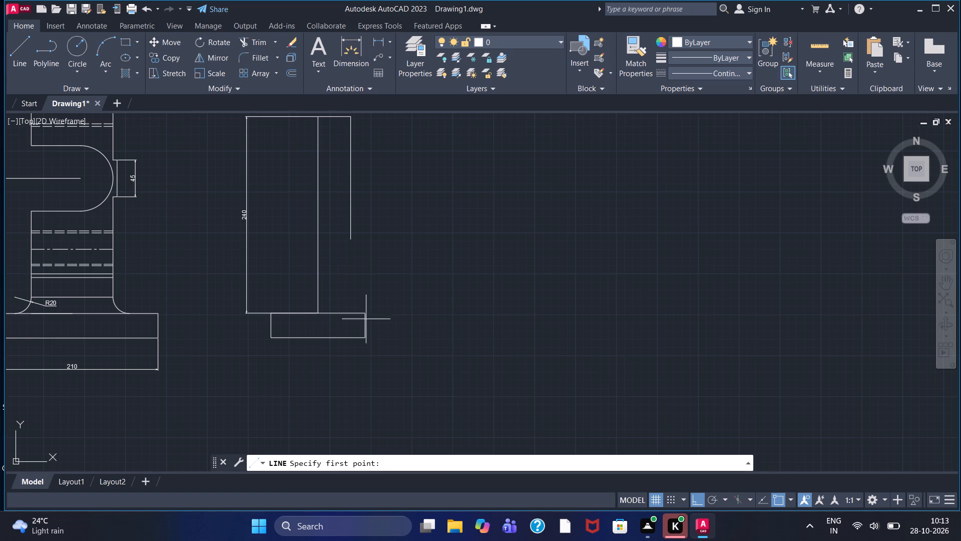
scroll(360, 295, "down", 1)
scroll(350, 309, "up", 2)
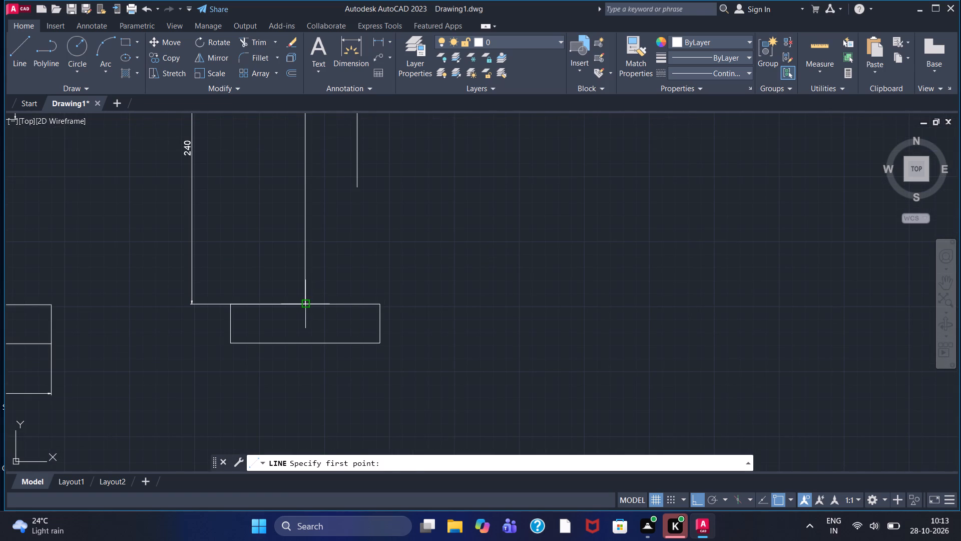
left_click(306, 305)
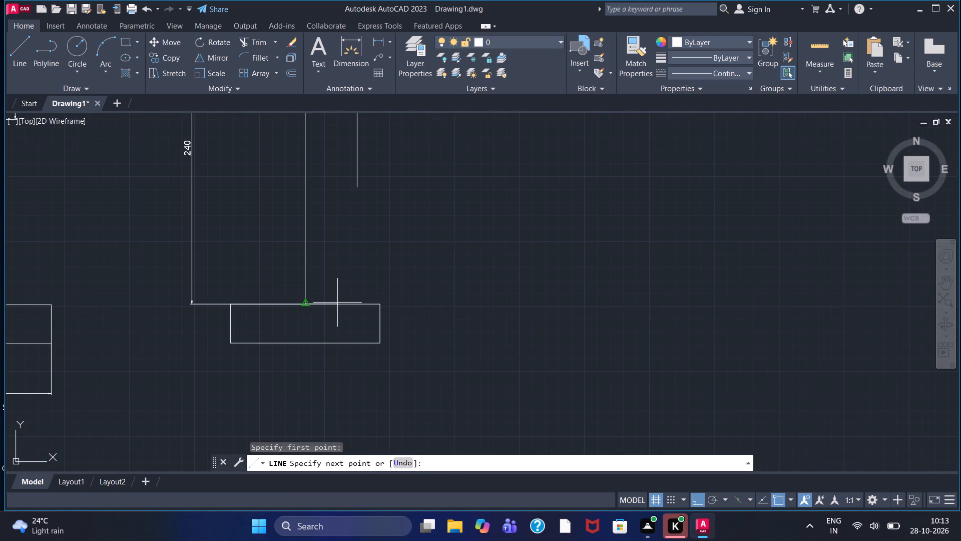
type("30")
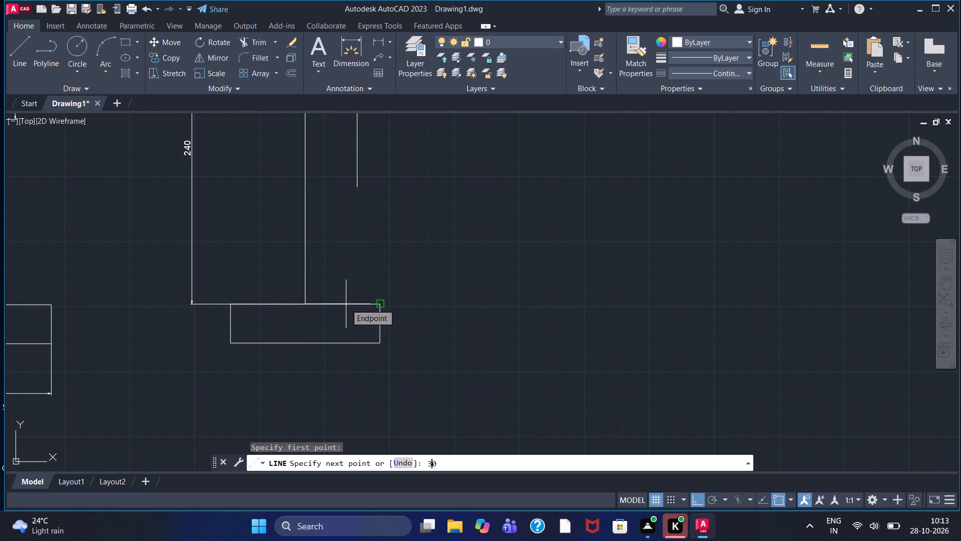
key("Return")
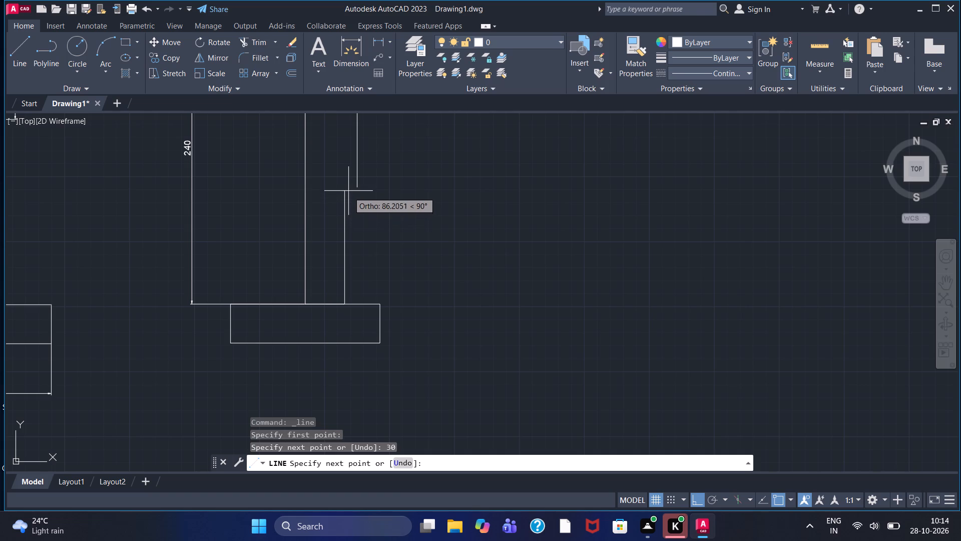
left_click(348, 191)
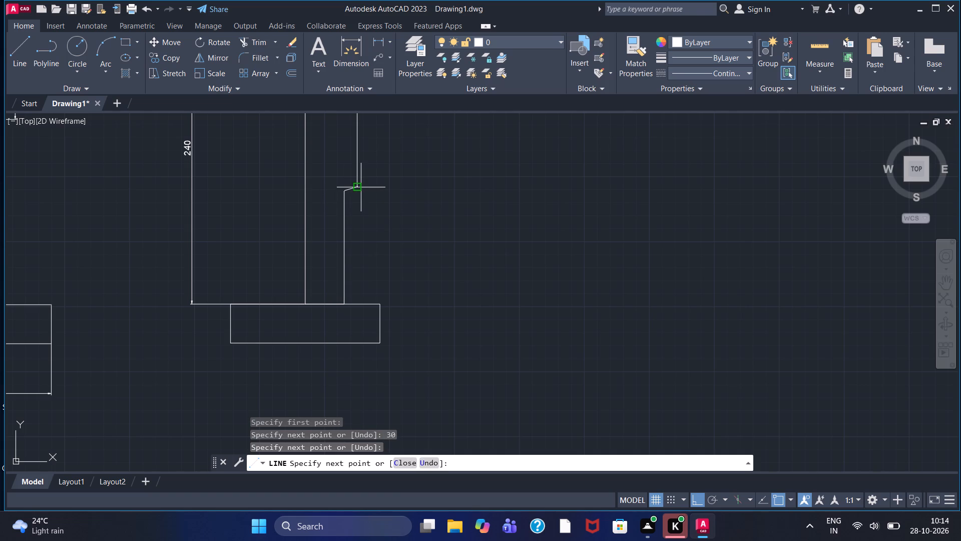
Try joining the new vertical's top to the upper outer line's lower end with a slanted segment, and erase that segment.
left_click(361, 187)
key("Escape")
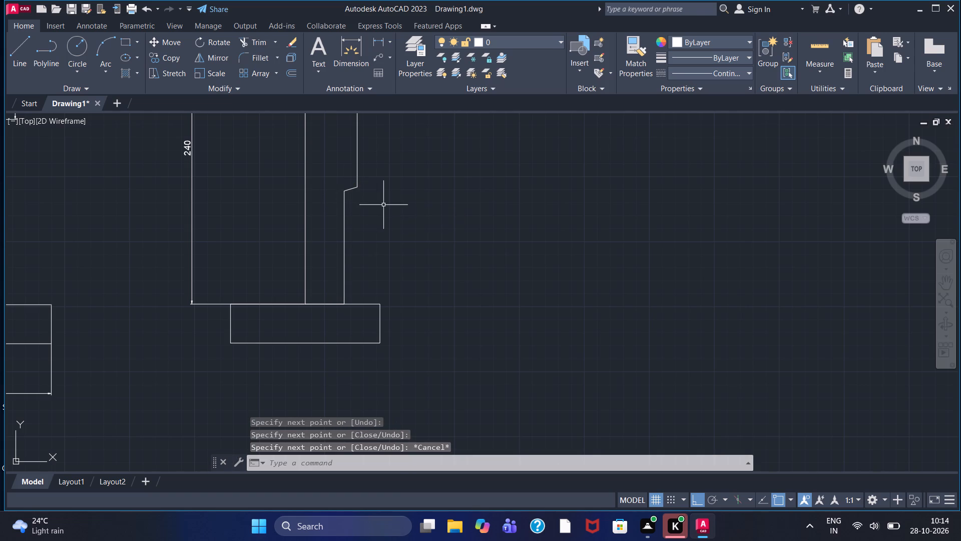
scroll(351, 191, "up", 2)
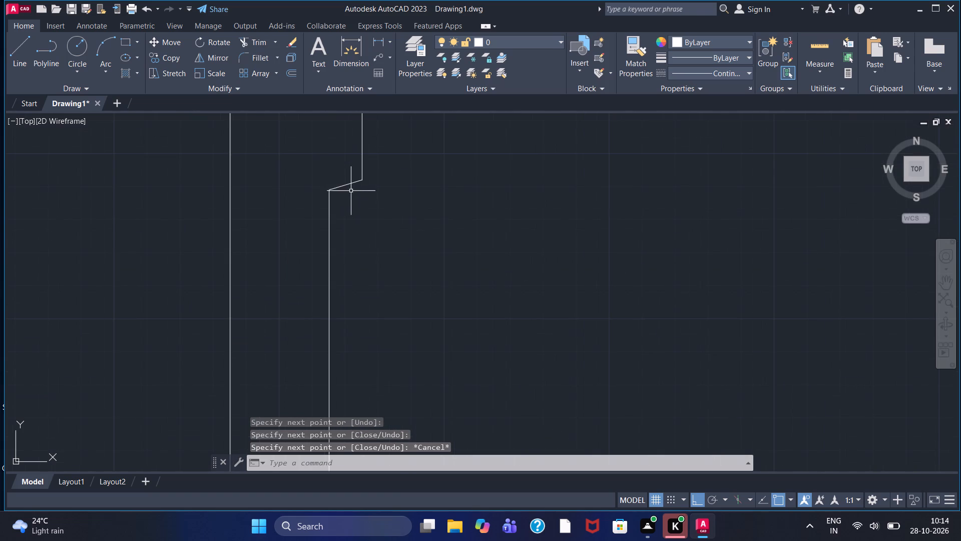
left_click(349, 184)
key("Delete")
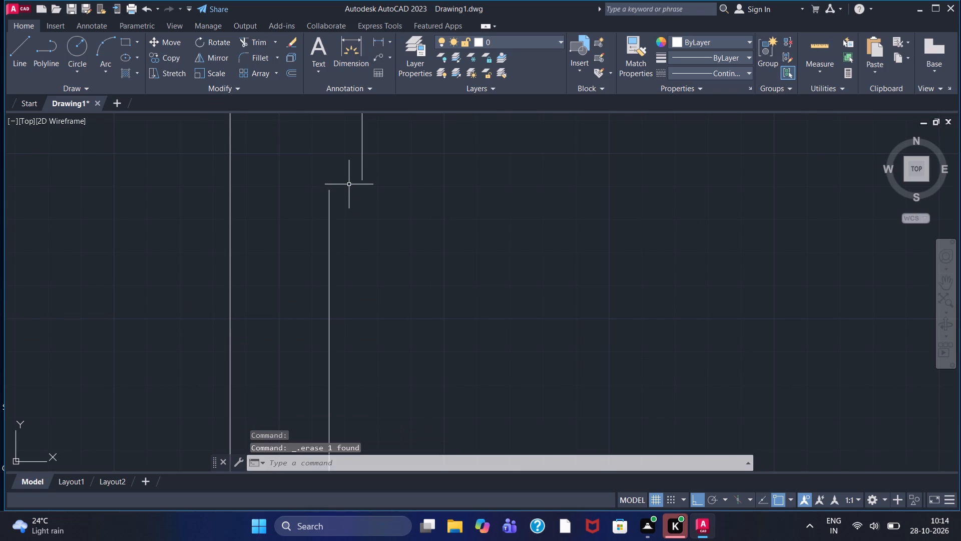
Shorten the lower vertical line slightly by trimming its top at a horizontal cutting line about 17 long, and remove the cutting line.
left_click(17, 54)
left_click(315, 215)
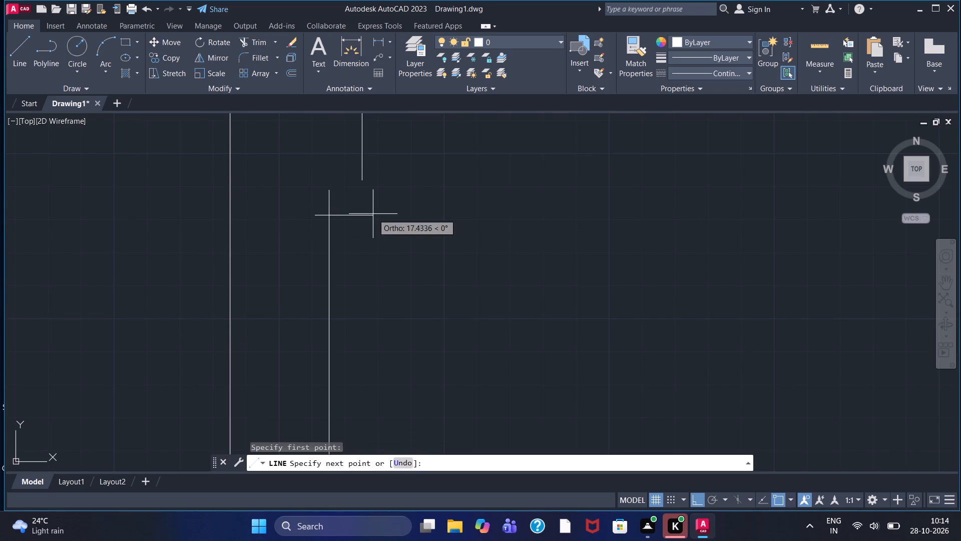
left_click(373, 214)
left_click(246, 43)
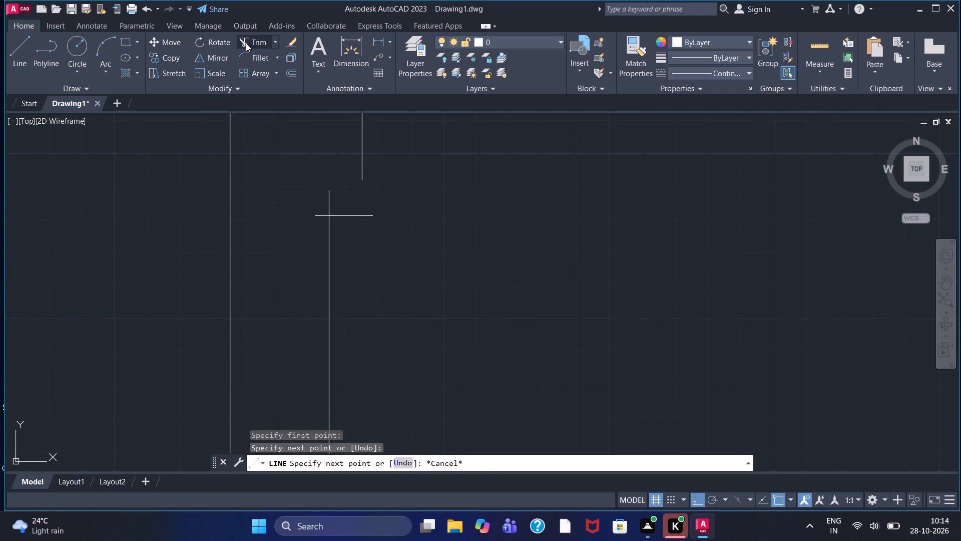
left_click(330, 201)
left_click(348, 216)
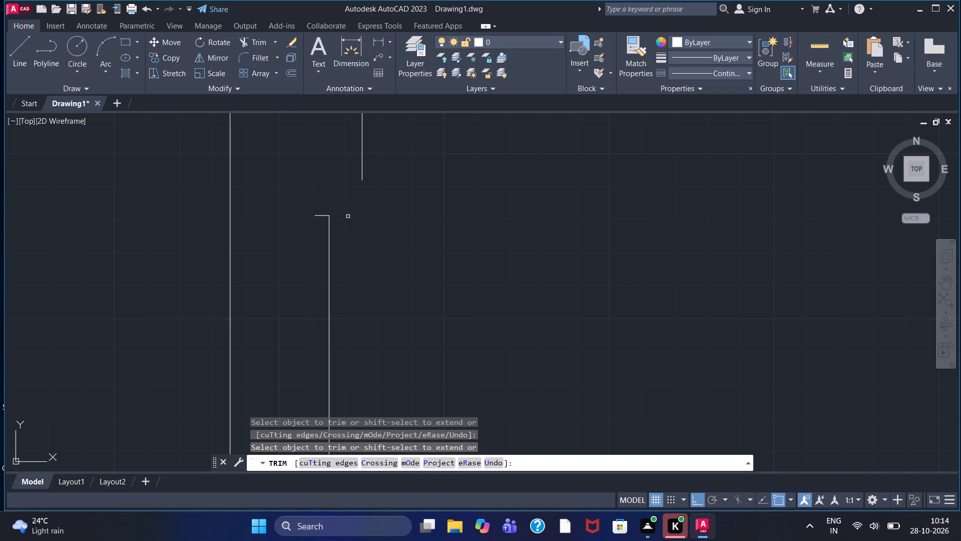
left_click(322, 215)
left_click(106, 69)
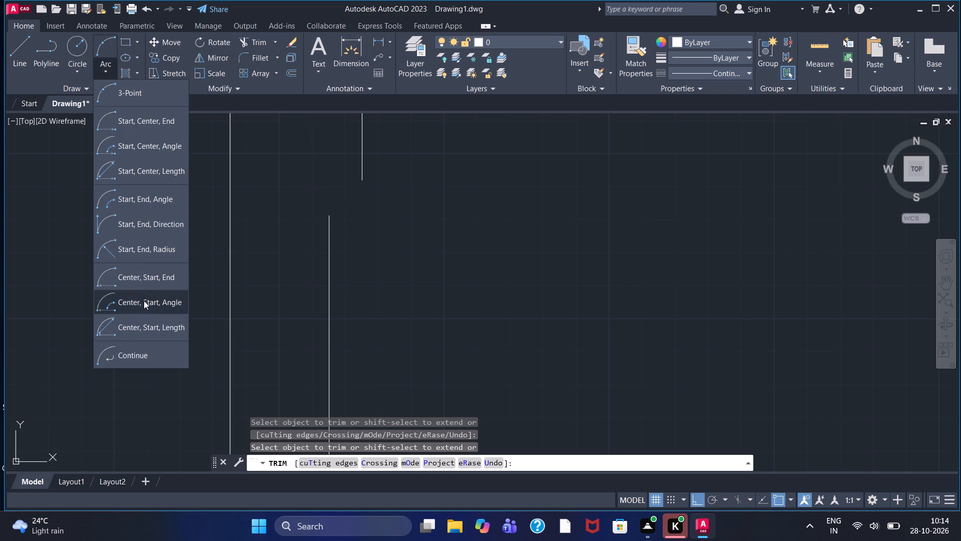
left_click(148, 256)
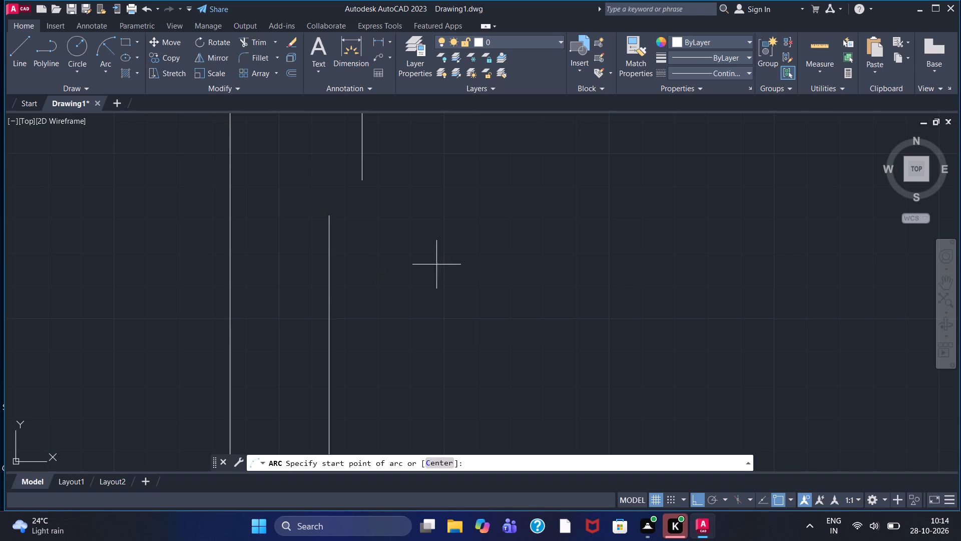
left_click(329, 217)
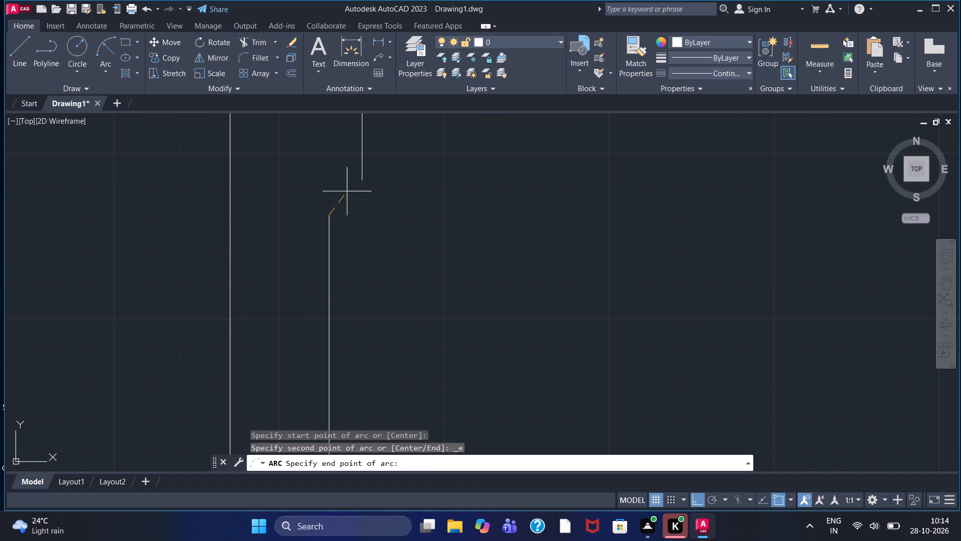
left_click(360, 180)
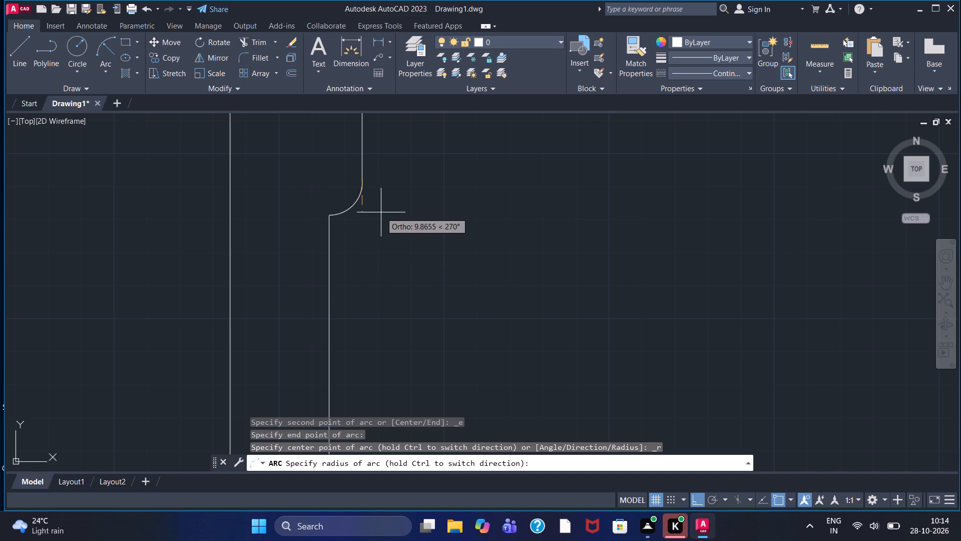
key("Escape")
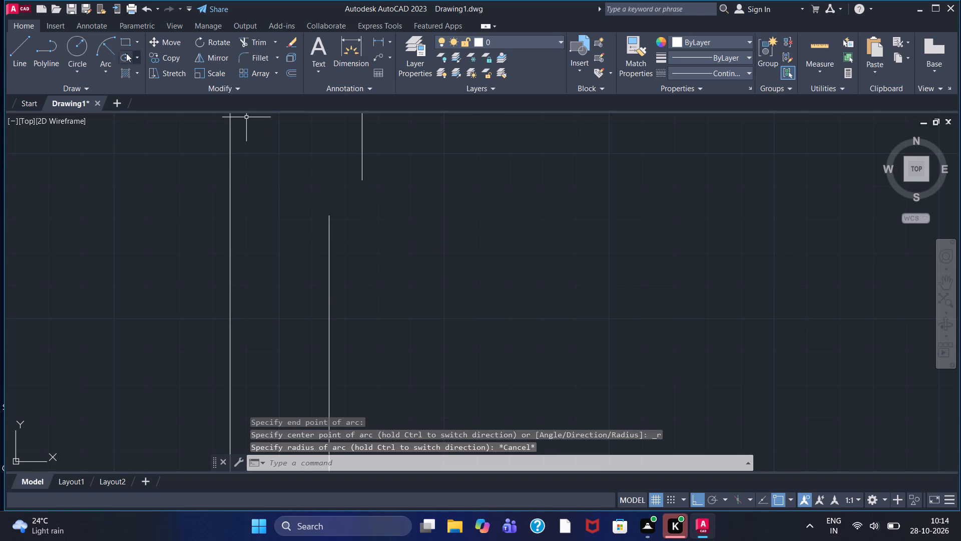
Draw a Start, End, Radius arc of about 28.6 radius from the upper outer line's lower end to the lower vertical's top.
left_click(105, 45)
left_click(365, 180)
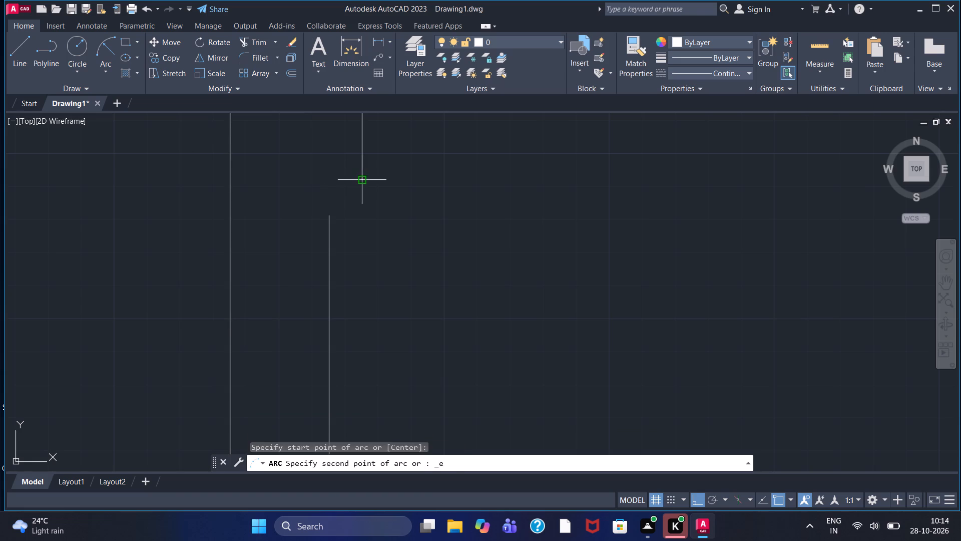
left_click(330, 216)
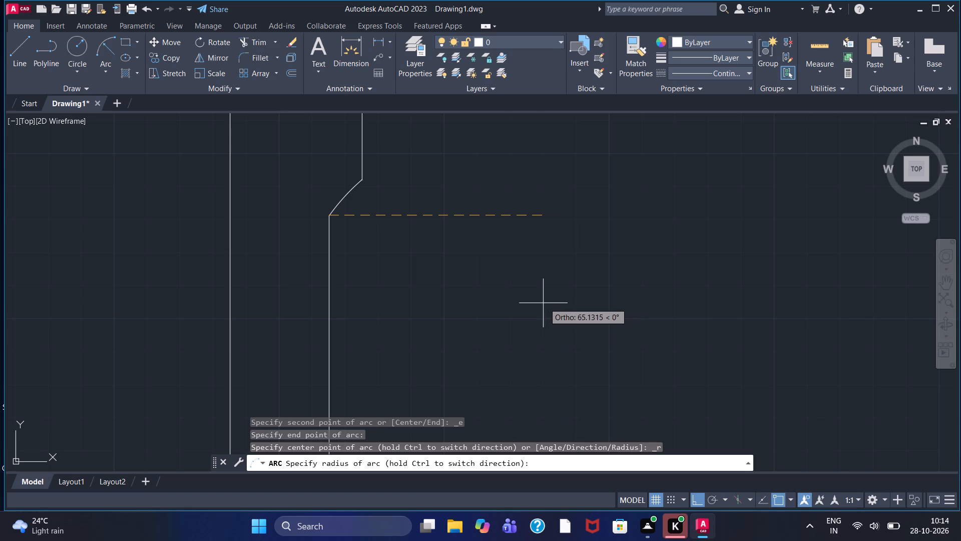
left_click(423, 275)
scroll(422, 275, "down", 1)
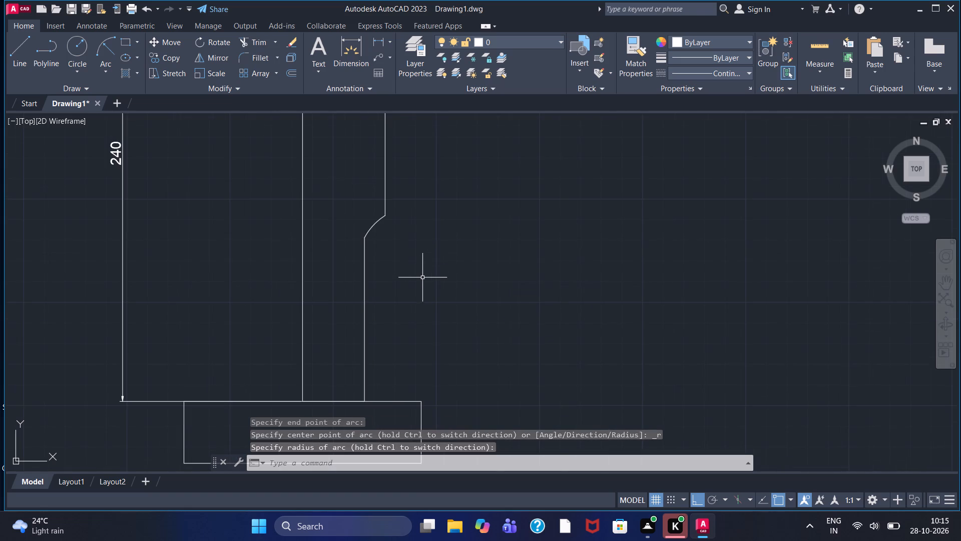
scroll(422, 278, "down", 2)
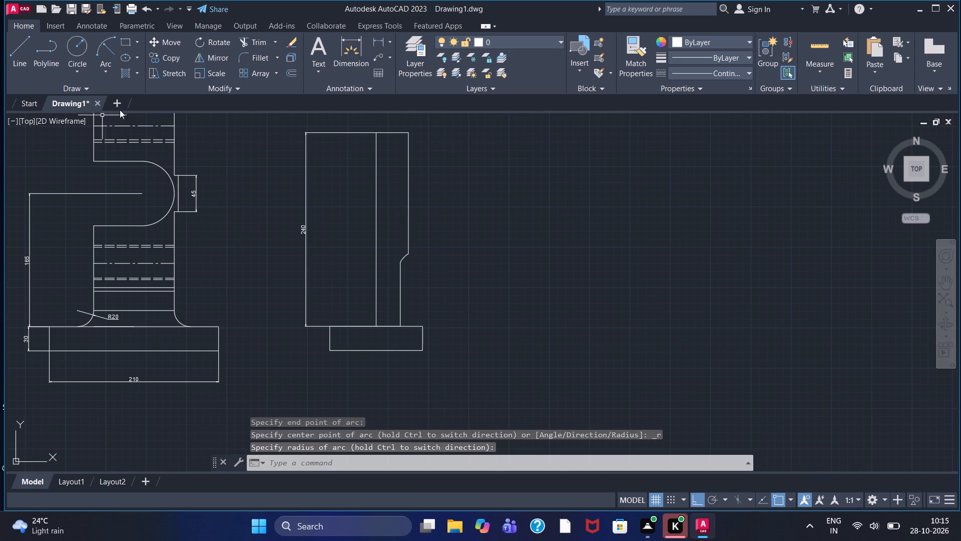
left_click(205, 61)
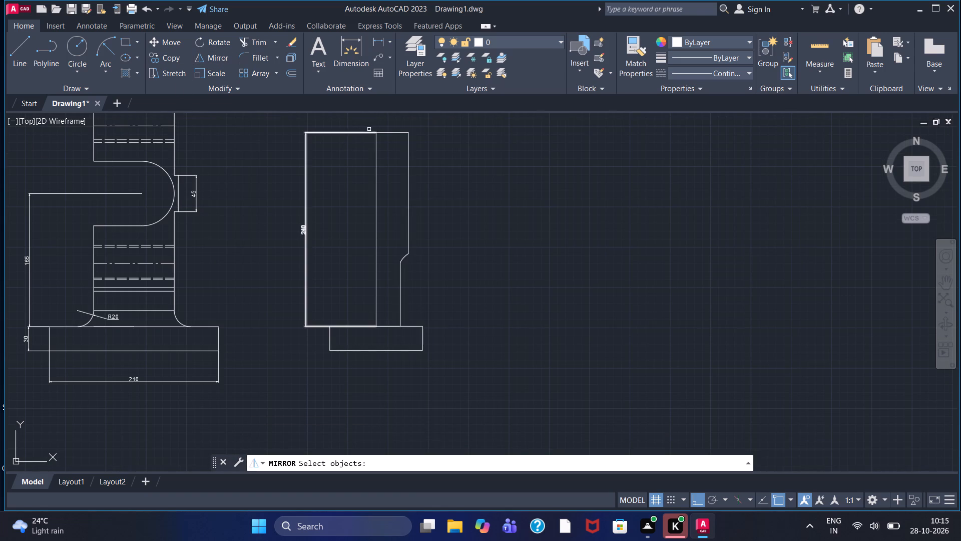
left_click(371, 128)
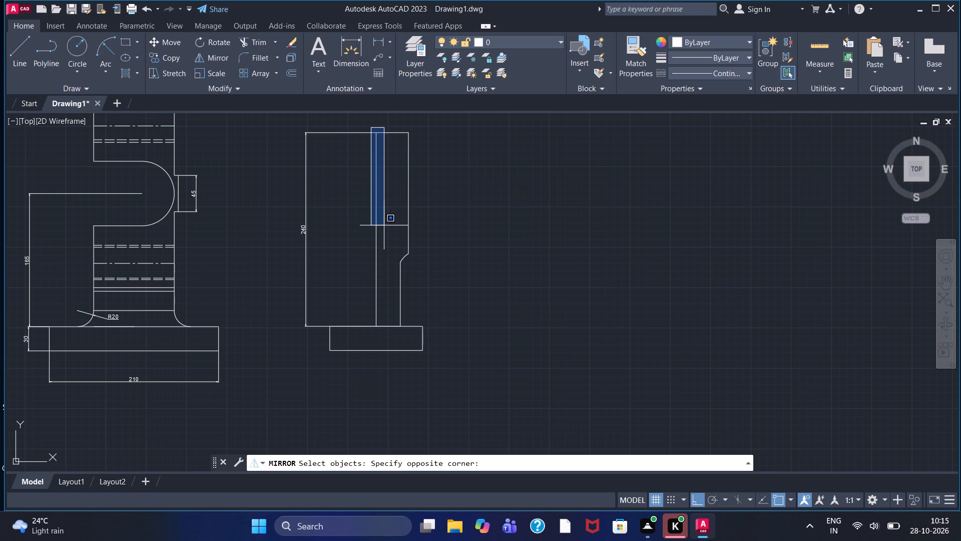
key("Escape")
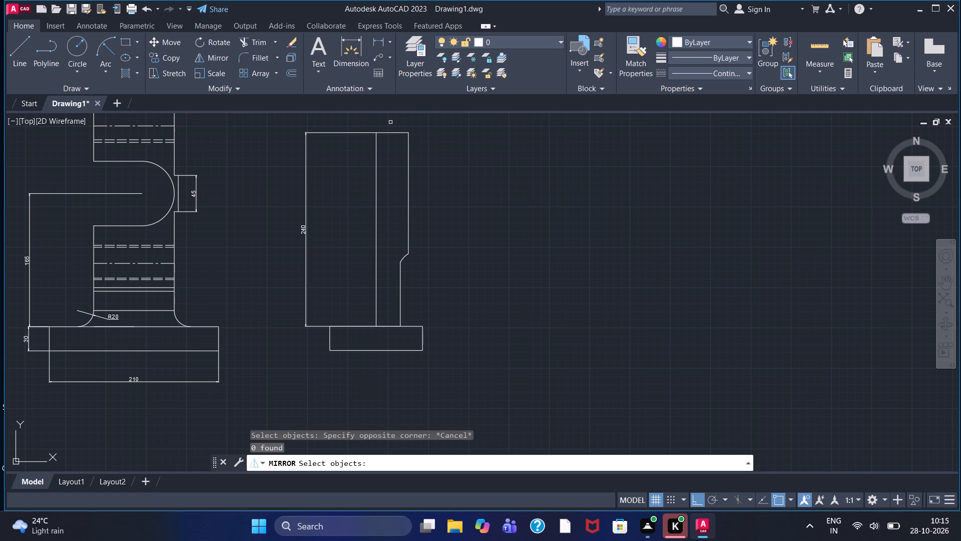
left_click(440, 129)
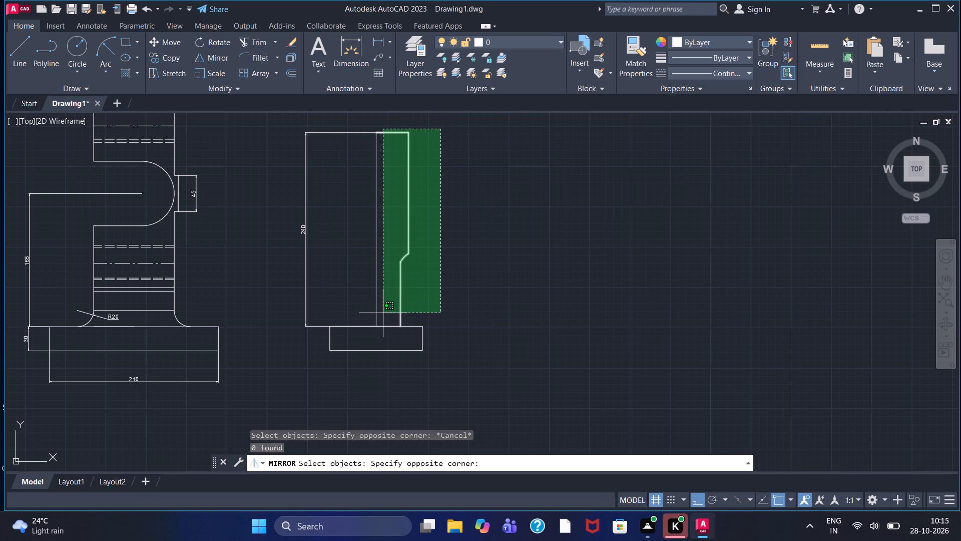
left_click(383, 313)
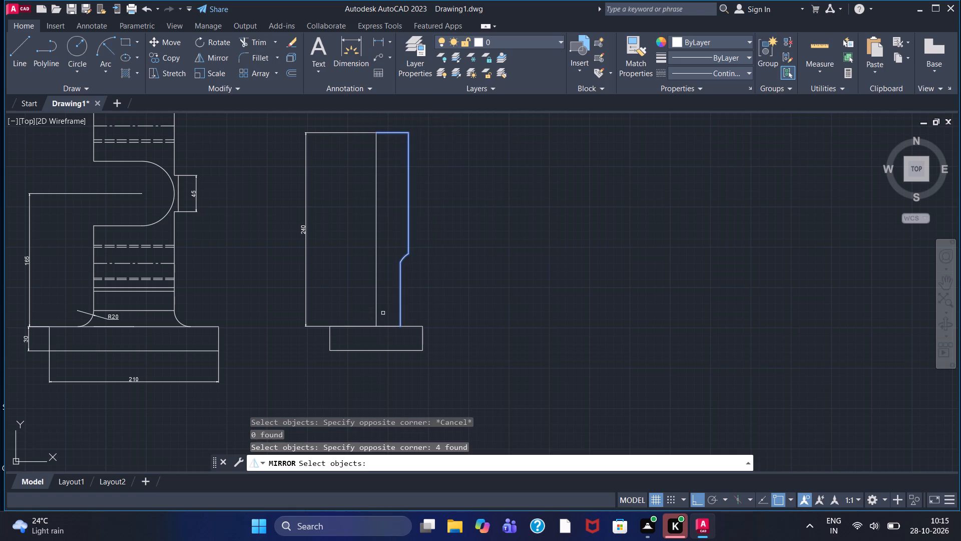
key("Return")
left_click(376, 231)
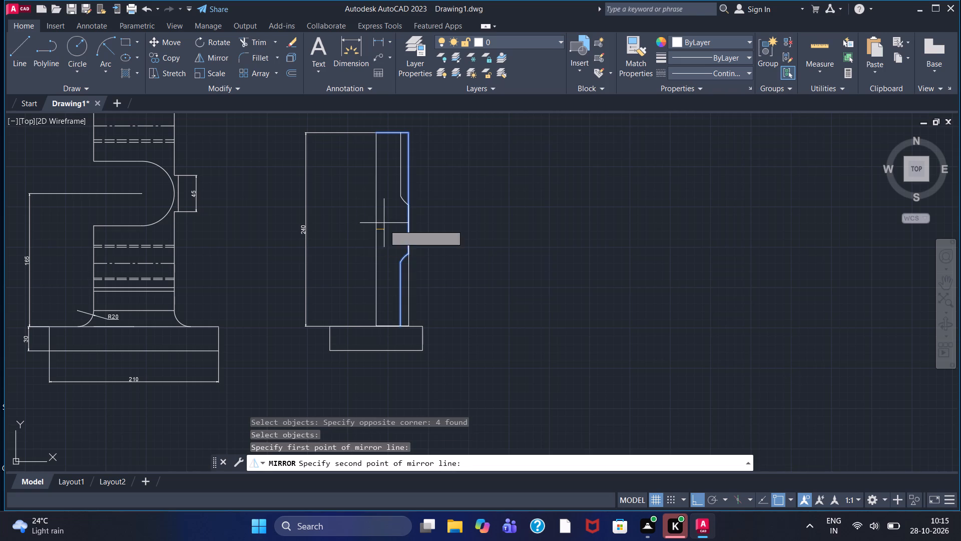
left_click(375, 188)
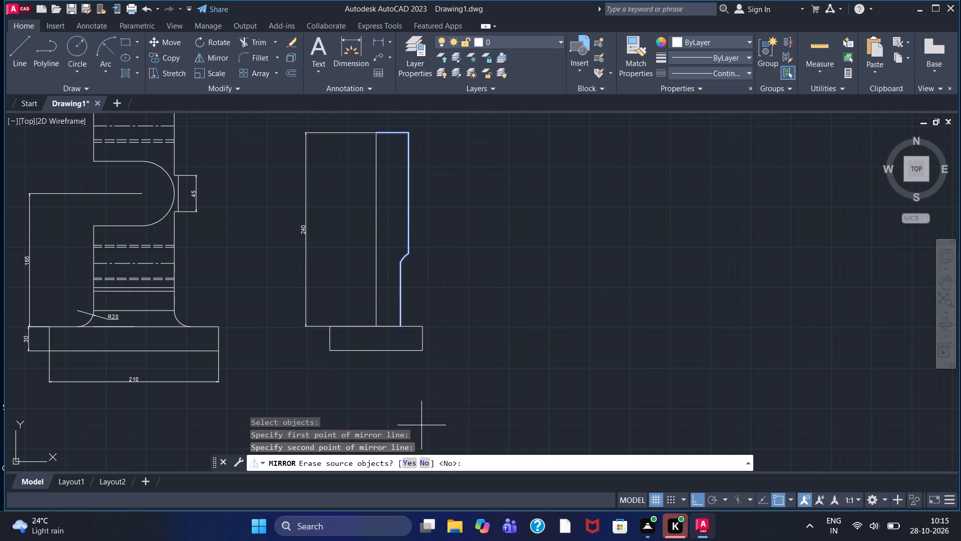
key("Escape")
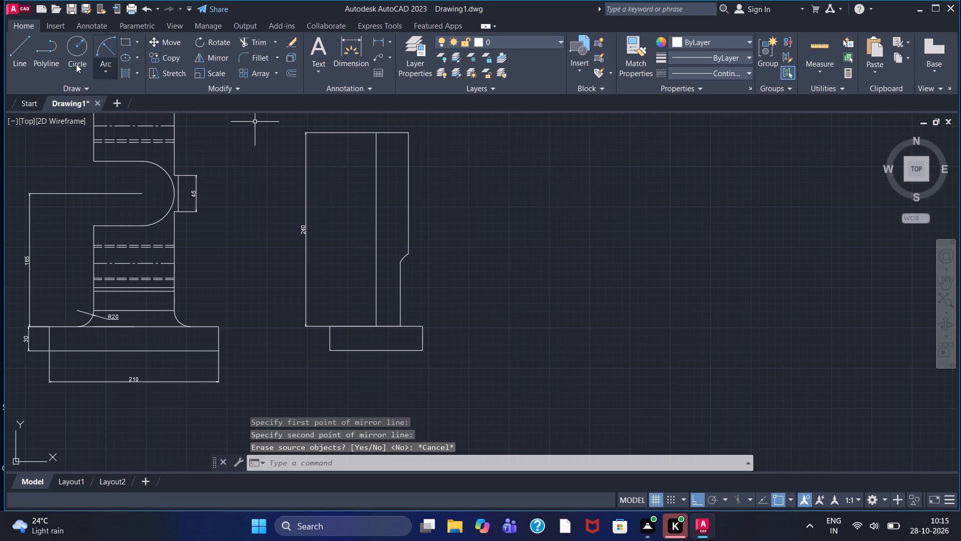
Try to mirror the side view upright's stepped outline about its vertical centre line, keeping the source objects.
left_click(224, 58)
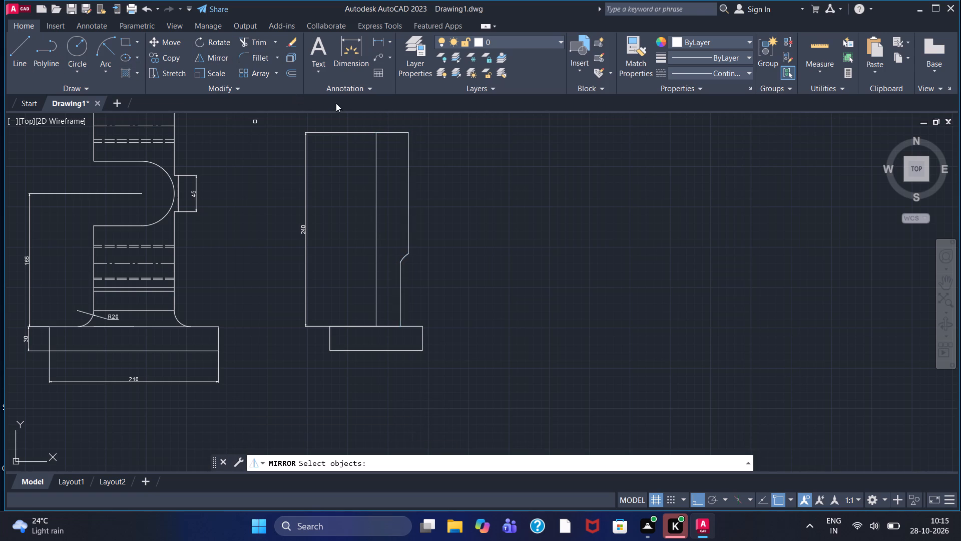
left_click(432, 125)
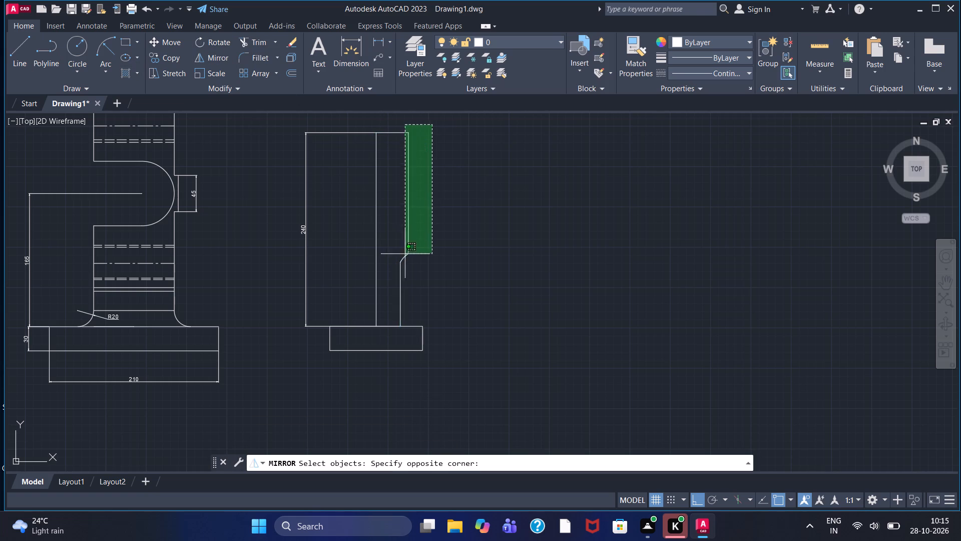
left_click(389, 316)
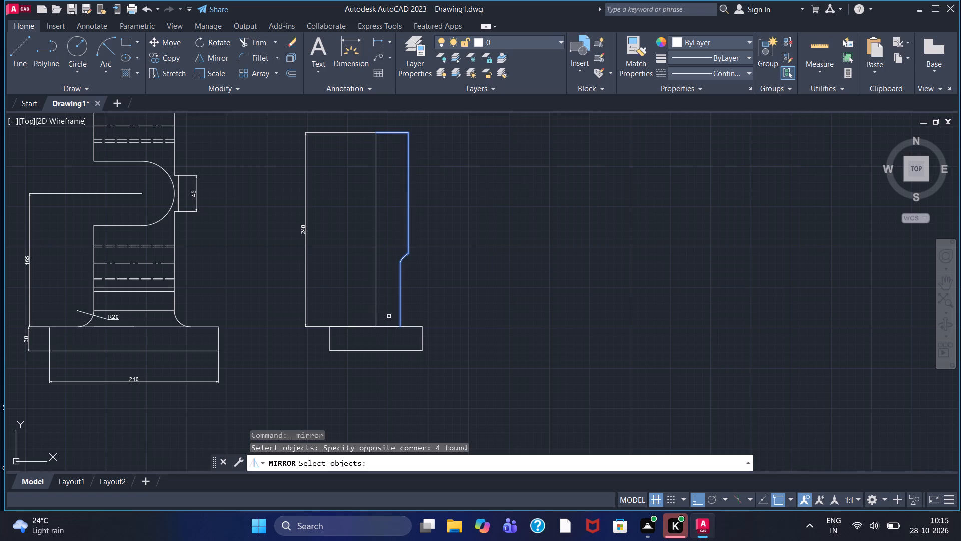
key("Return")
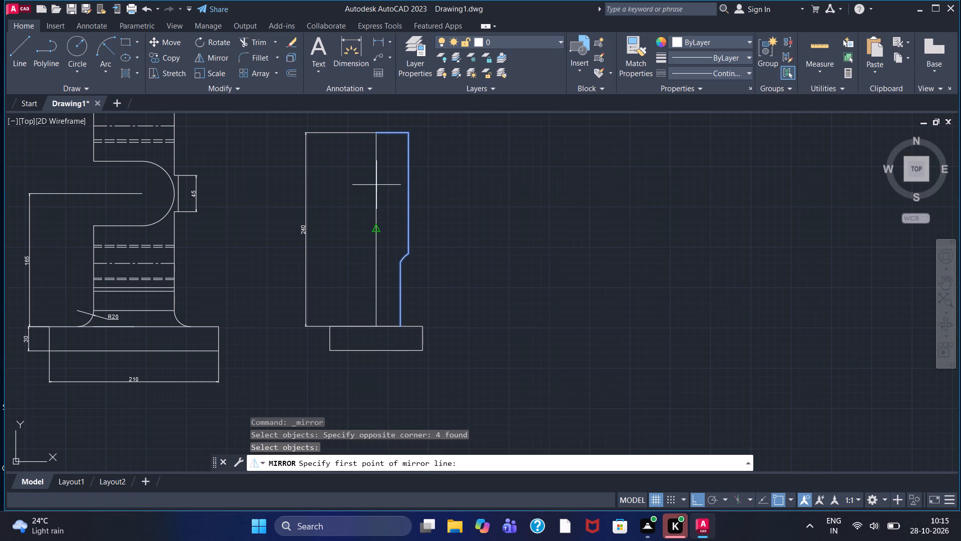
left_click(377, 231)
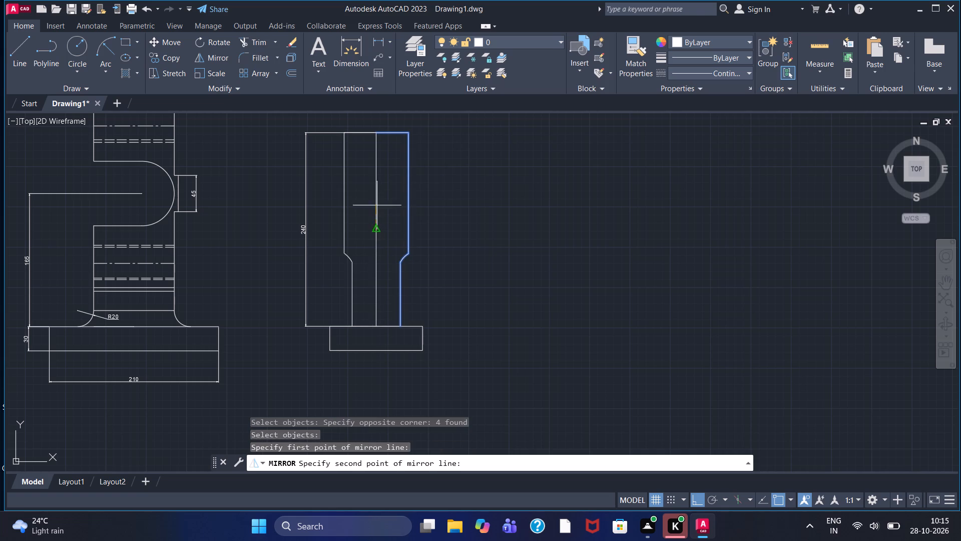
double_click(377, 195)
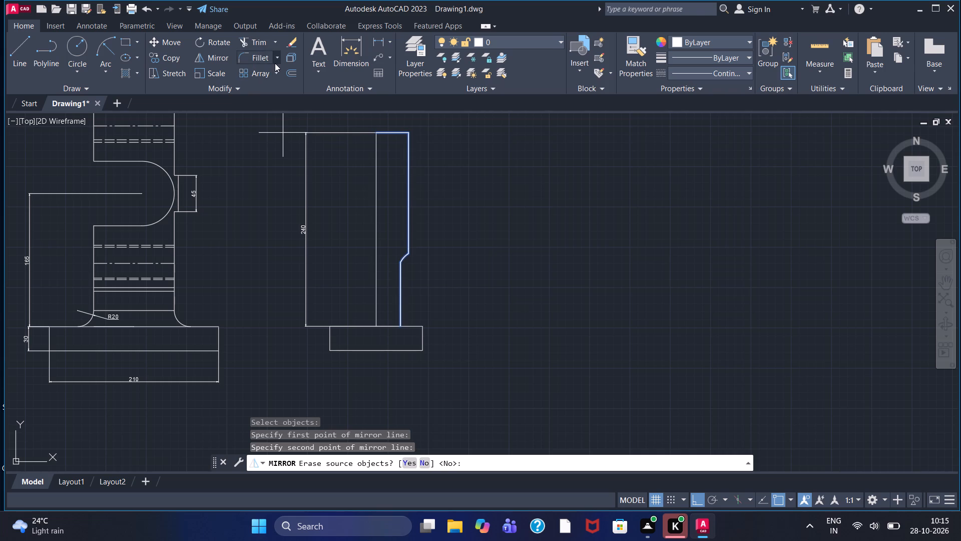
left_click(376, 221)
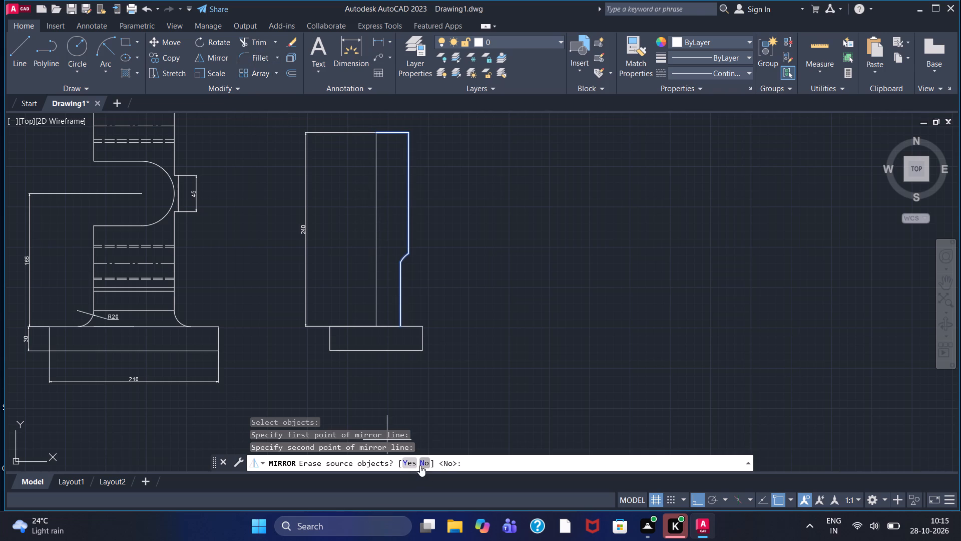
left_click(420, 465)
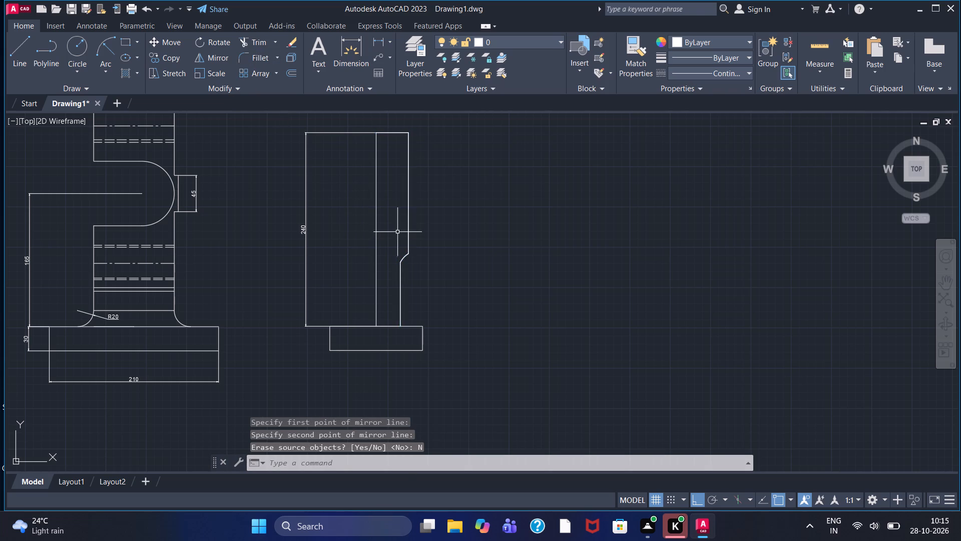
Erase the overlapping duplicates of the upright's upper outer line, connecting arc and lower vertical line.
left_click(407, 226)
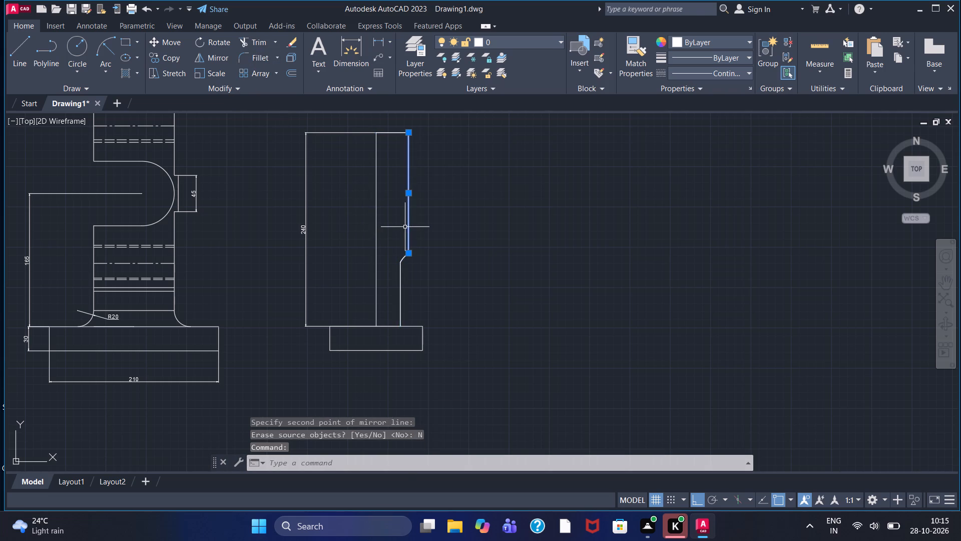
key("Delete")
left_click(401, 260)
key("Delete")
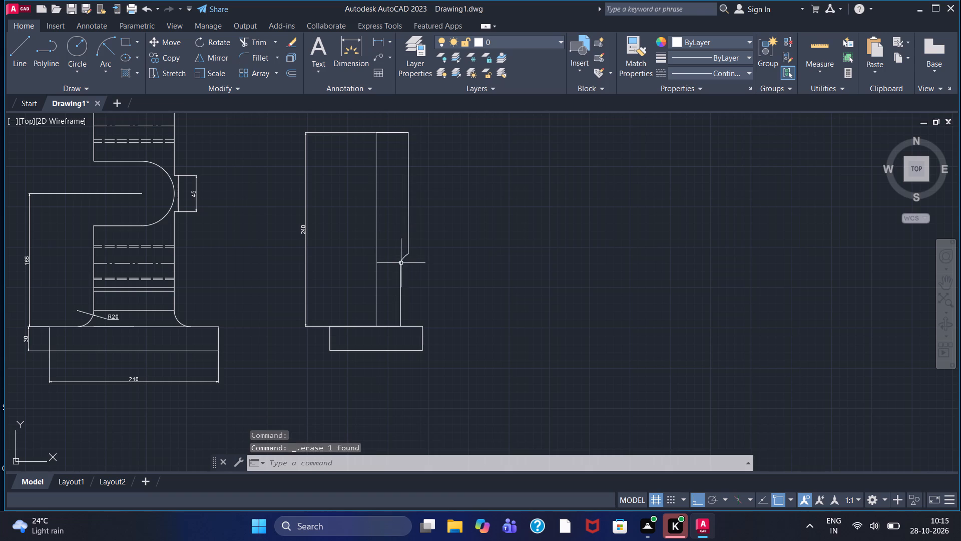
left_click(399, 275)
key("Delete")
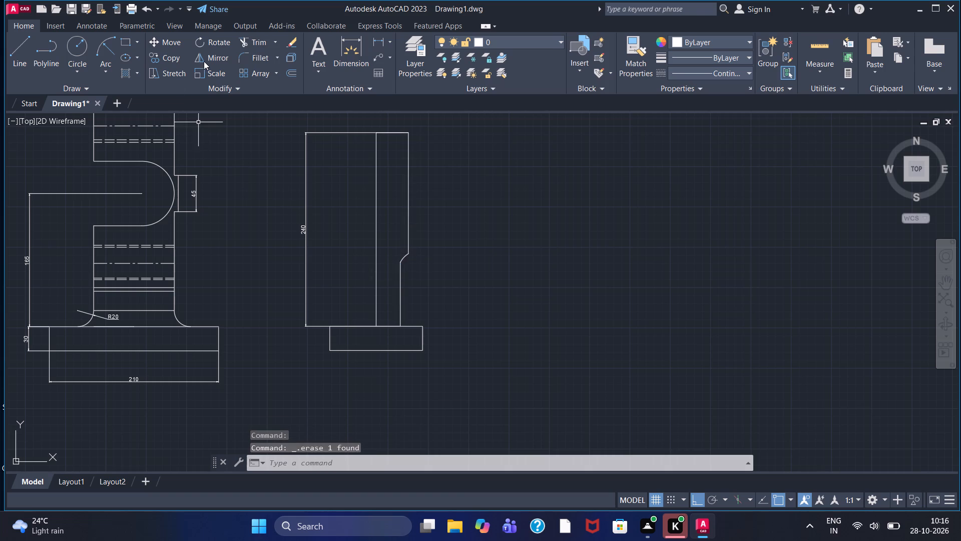
Mirror the side view upright's right-hand stepped outline about its vertical centre line, keeping the source objects.
left_click(204, 61)
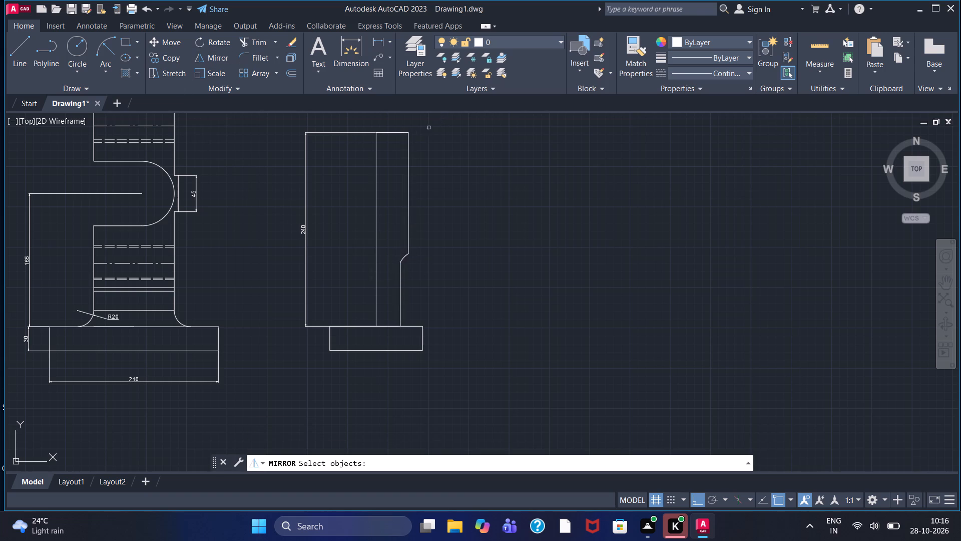
key("Delete")
left_click_drag(448, 123, 443, 130)
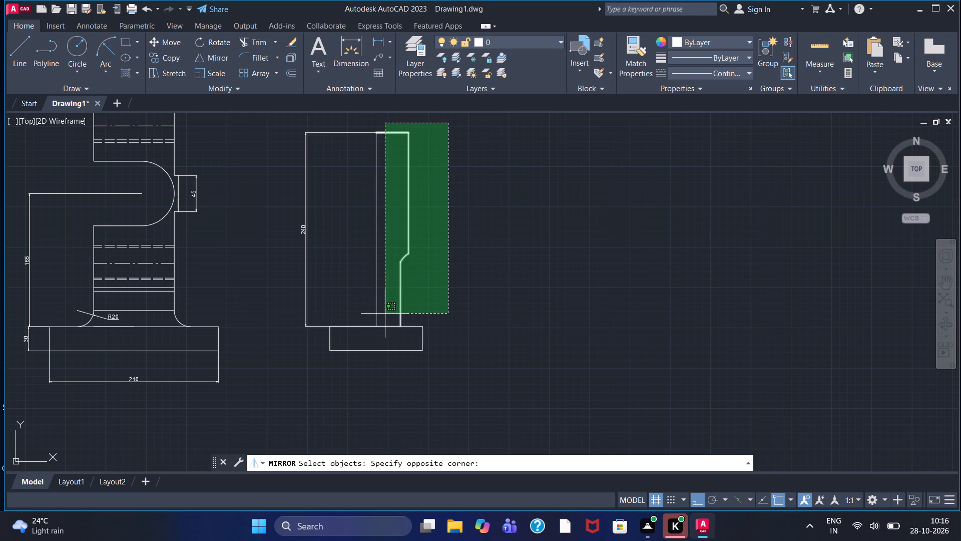
left_click(384, 317)
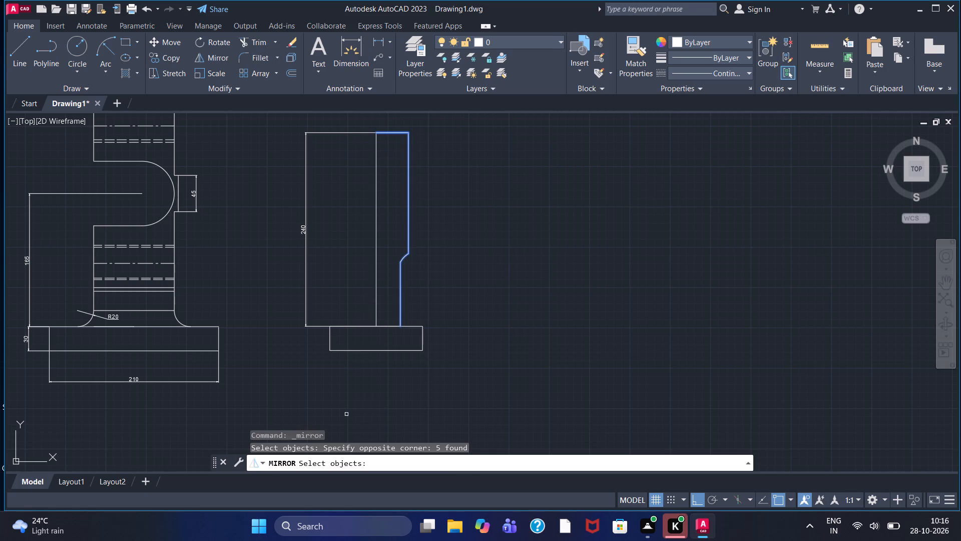
key("Return")
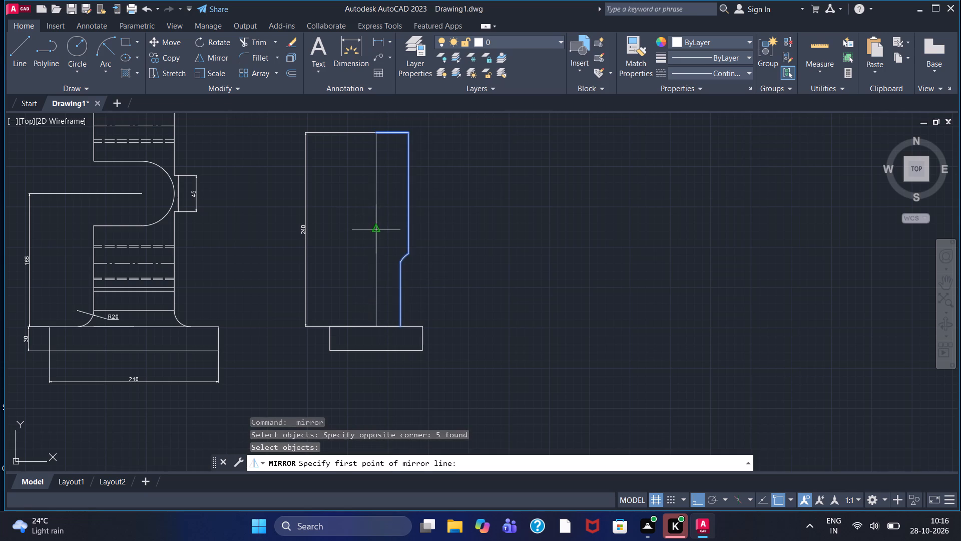
left_click(377, 232)
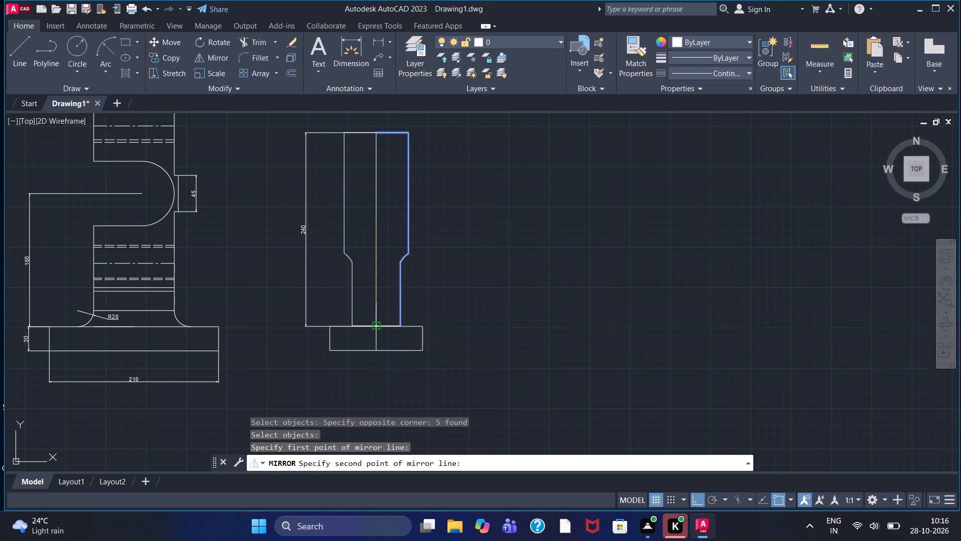
left_click(374, 327)
double_click(422, 465)
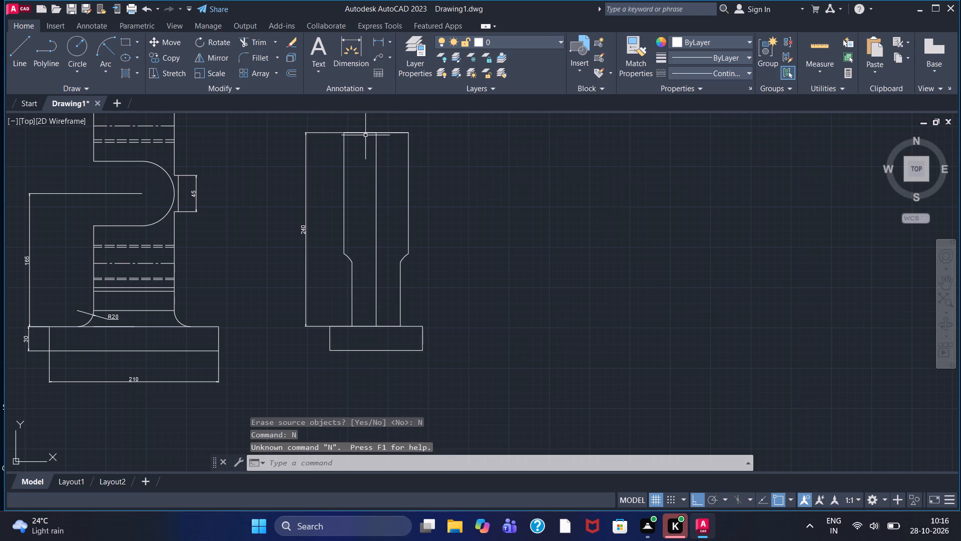
Trim the upright's horizontal top edge on both sides of the vertical centre line.
left_click(255, 44)
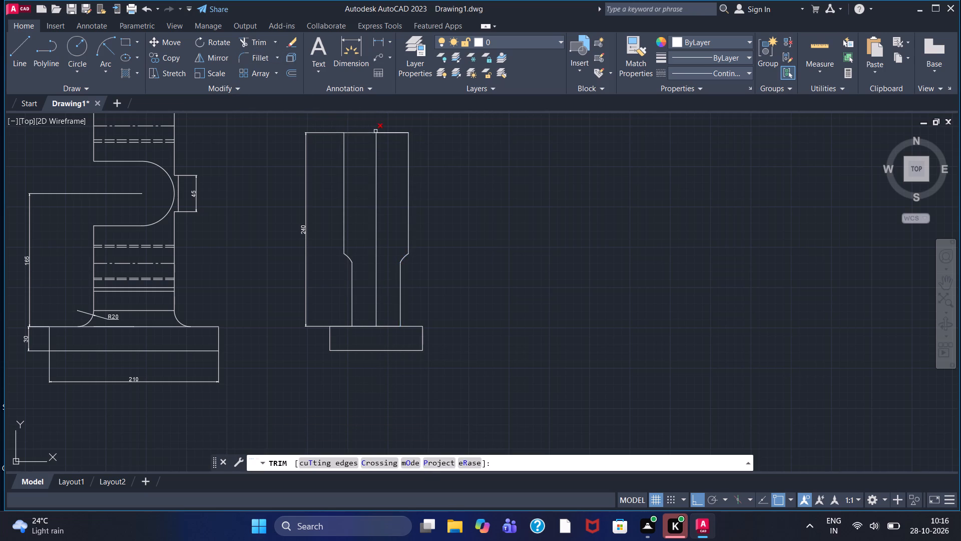
left_click(391, 133)
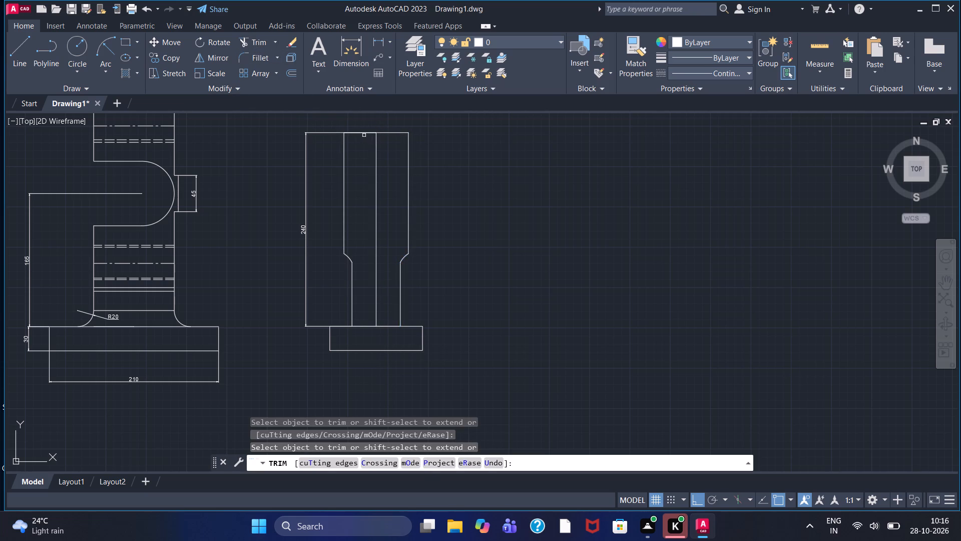
left_click(363, 133)
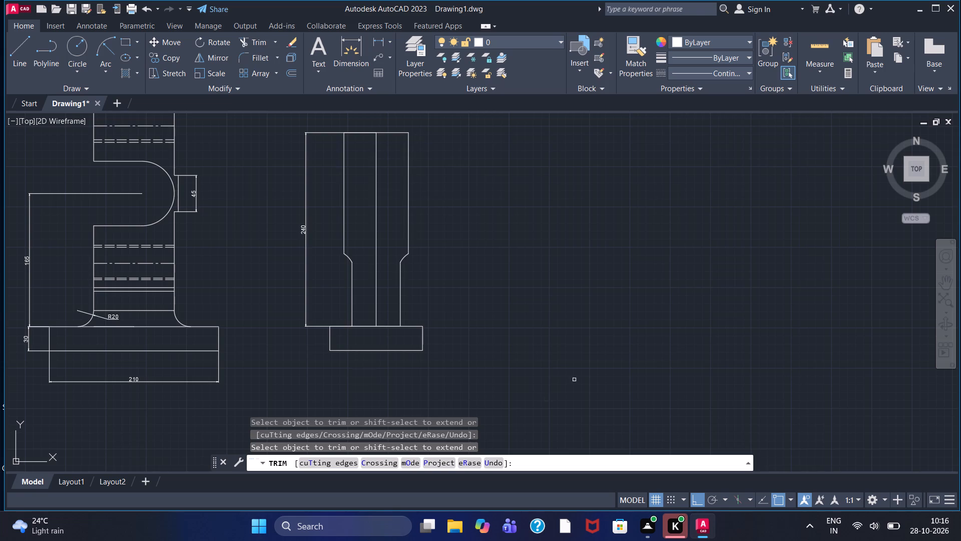
Draw a circle of diameter 30 centred on the top end of the side view's vertical centre line.
scroll(414, 249, "down", 1)
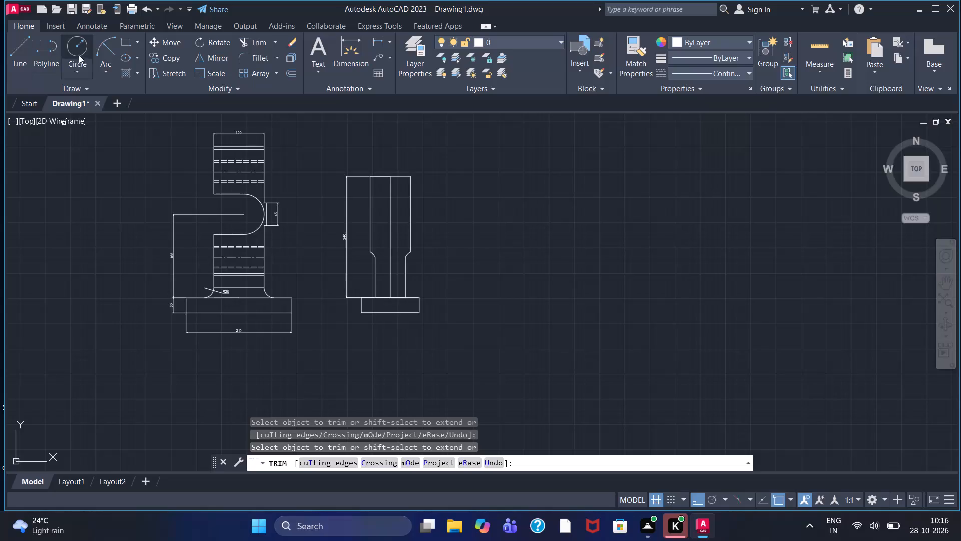
left_click(82, 72)
left_click(104, 115)
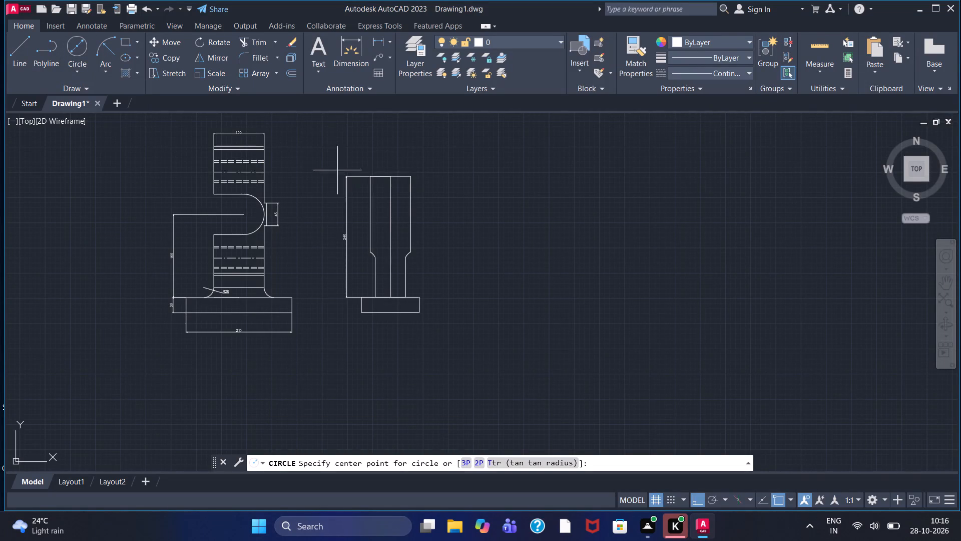
left_click(387, 176)
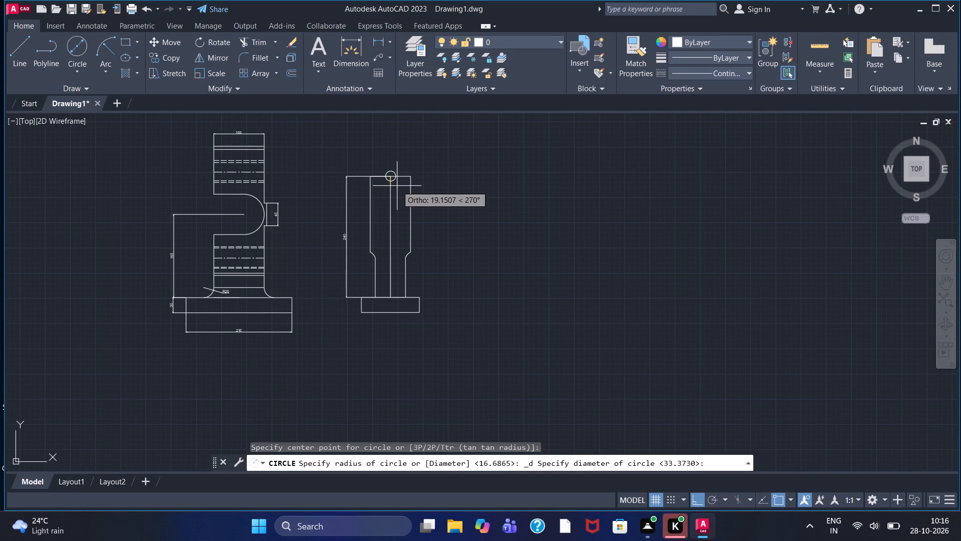
type("30")
key("Return")
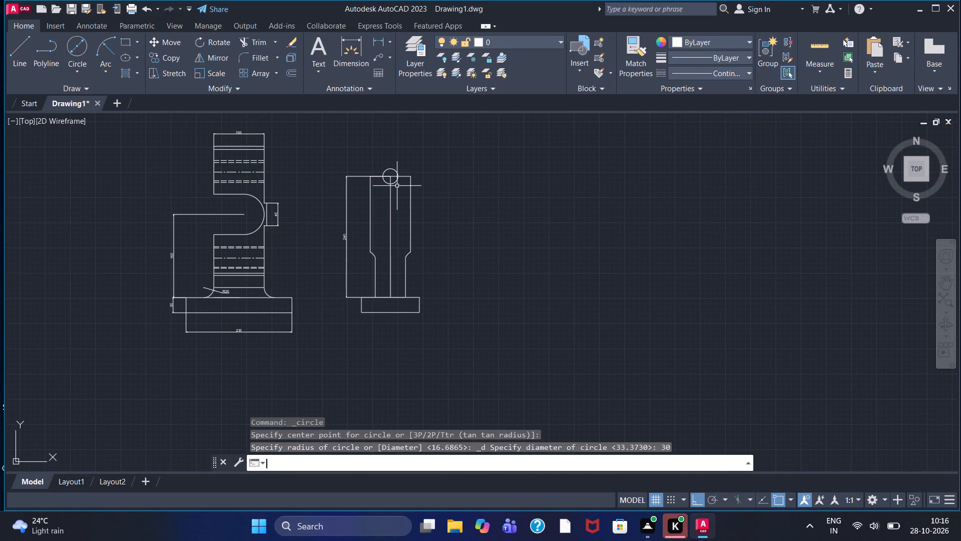
Draw a 40-long vertical line upward from each top corner of the side view upright.
scroll(384, 175, "up", 4)
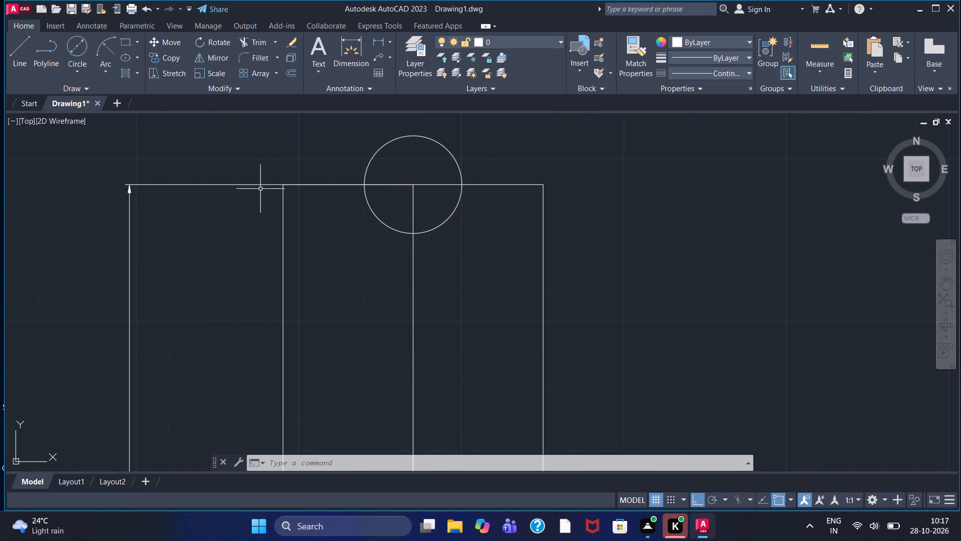
scroll(263, 209, "down", 1)
middle_click_drag(281, 208, 302, 265)
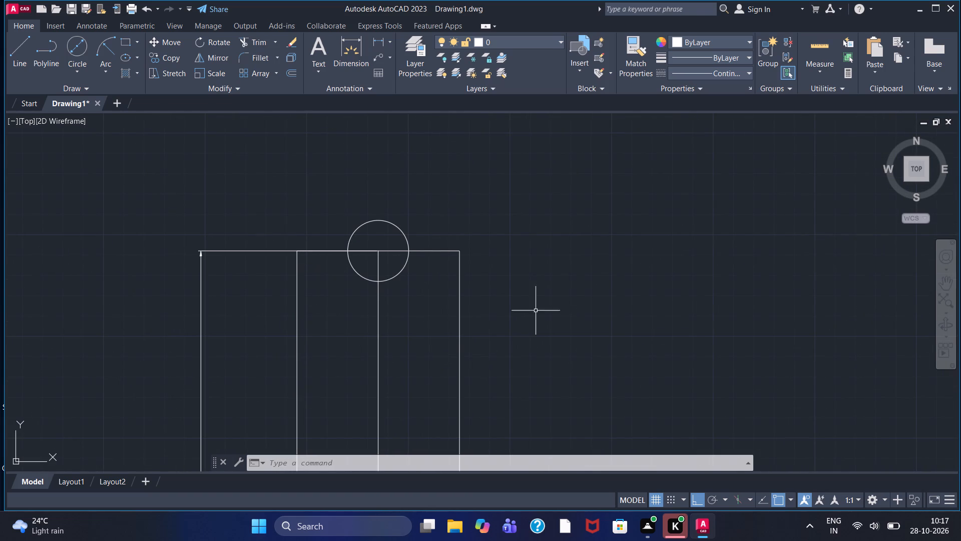
left_click(29, 49)
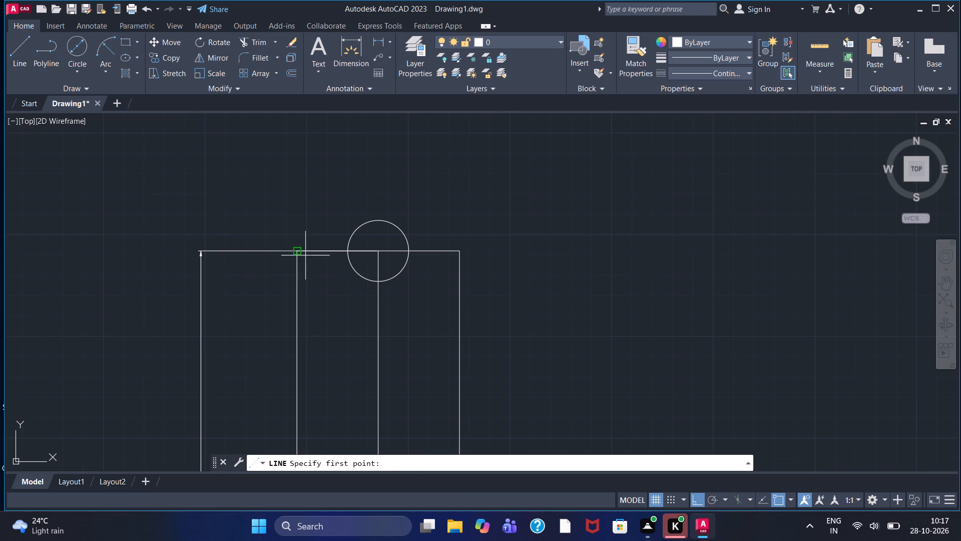
left_click(300, 248)
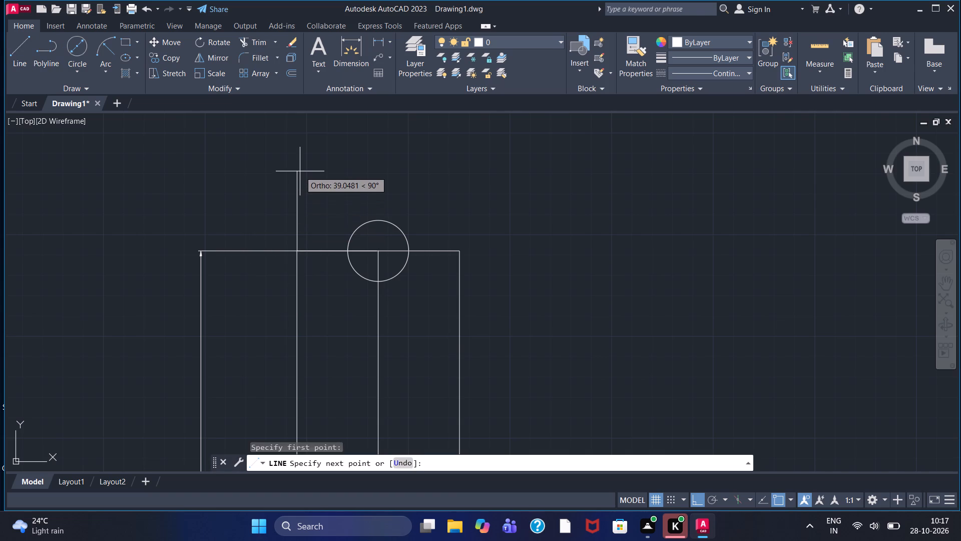
type("40")
key("Return")
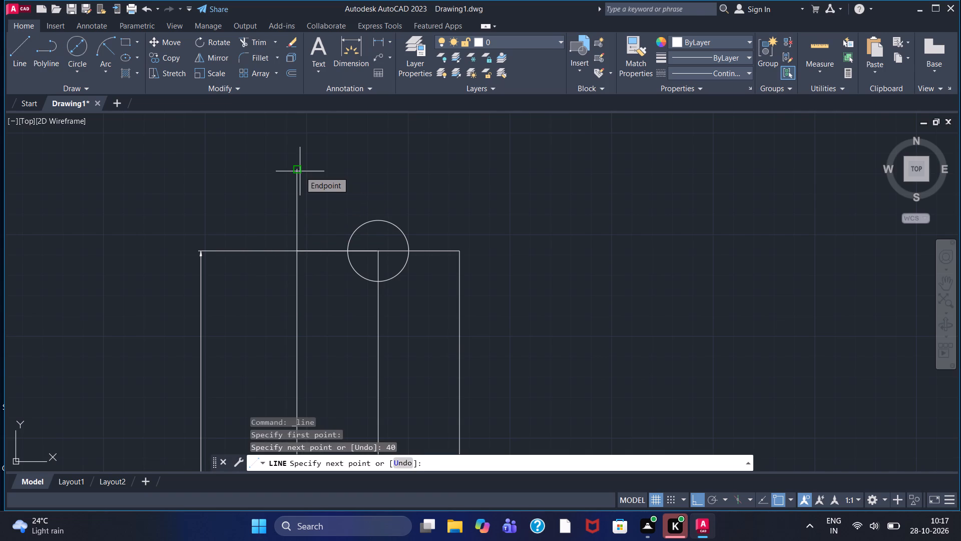
key("Escape")
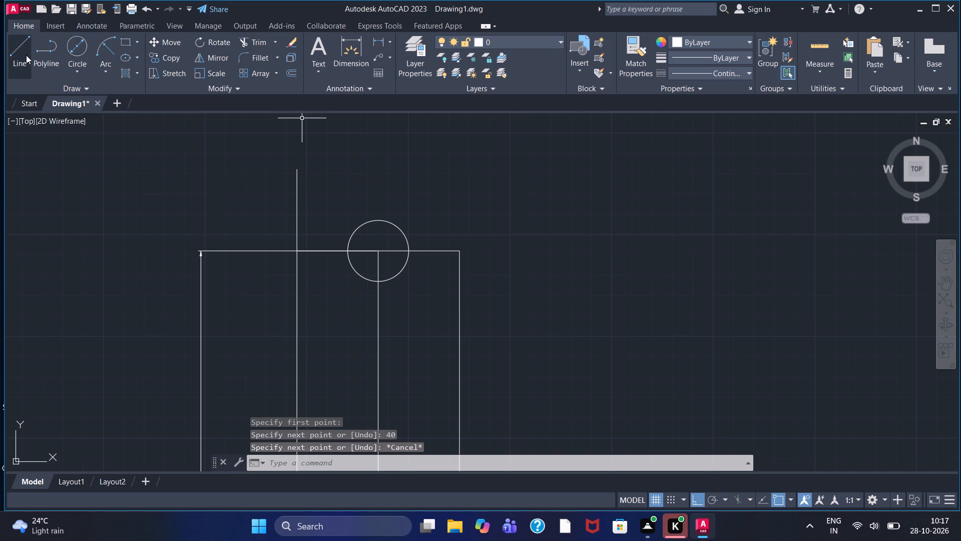
left_click(26, 55)
left_click(457, 252)
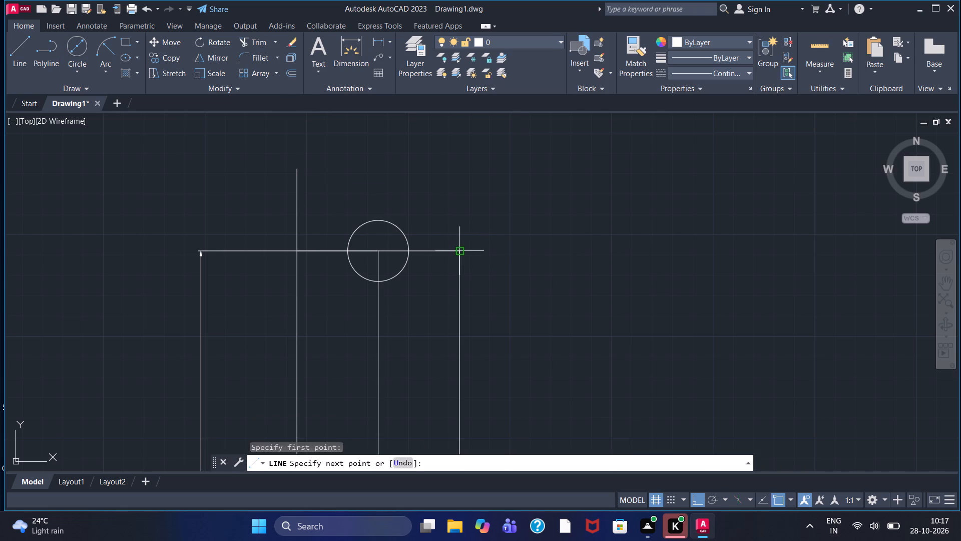
type("40")
key("Return")
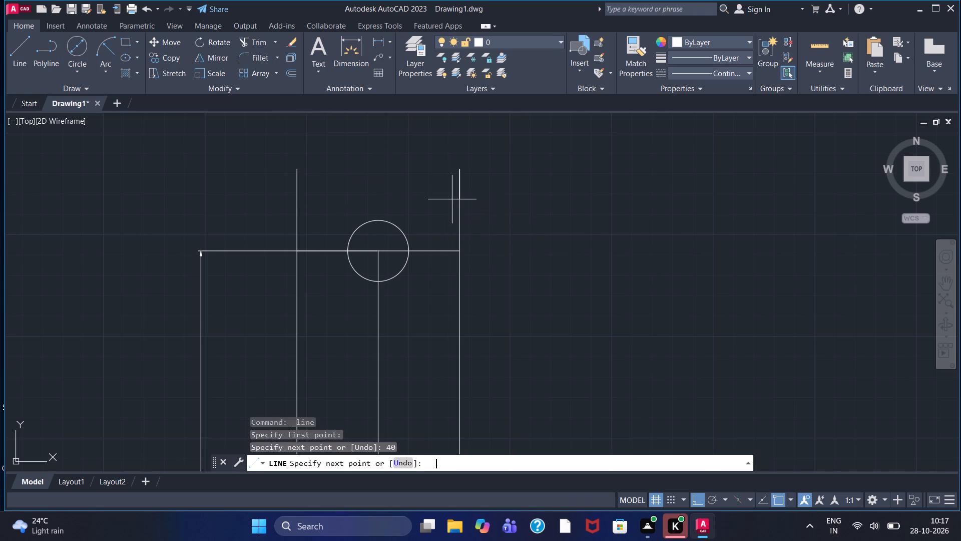
key("Escape")
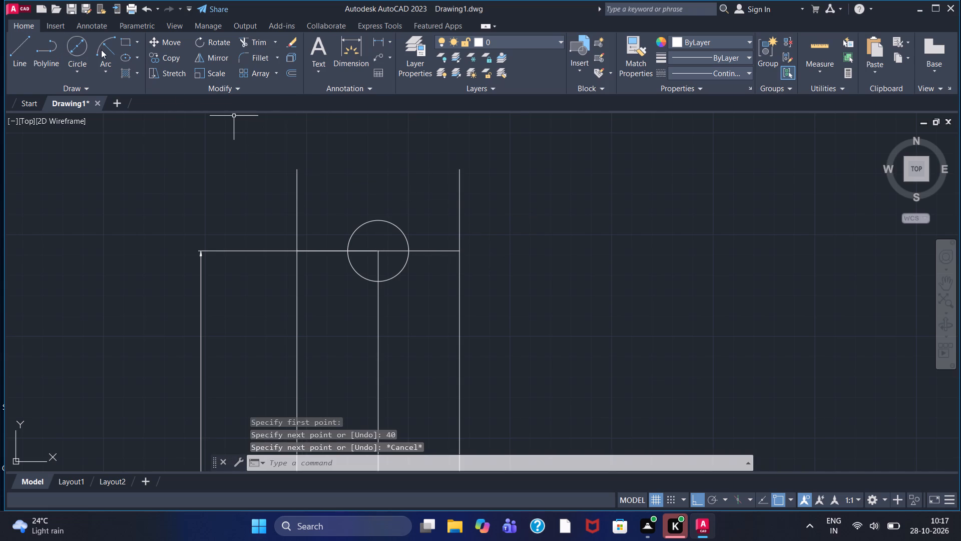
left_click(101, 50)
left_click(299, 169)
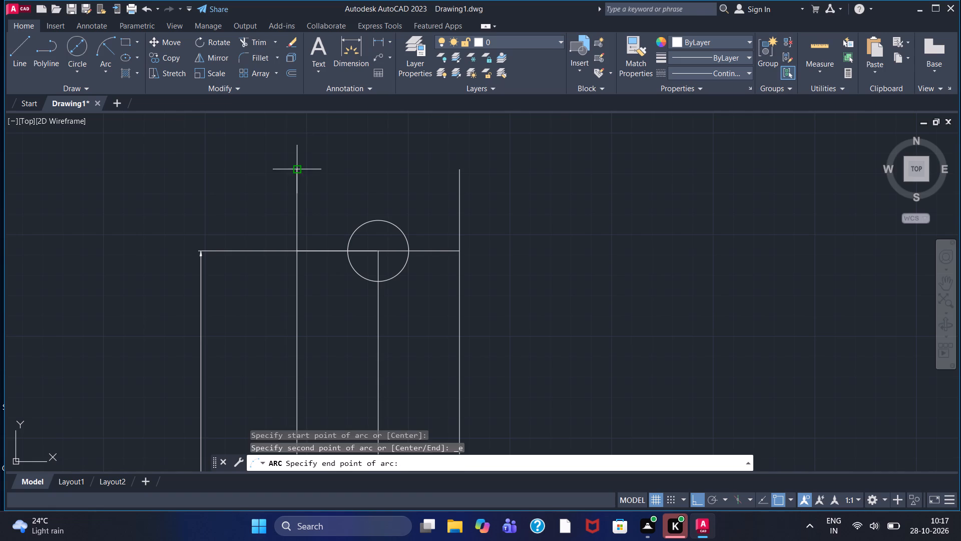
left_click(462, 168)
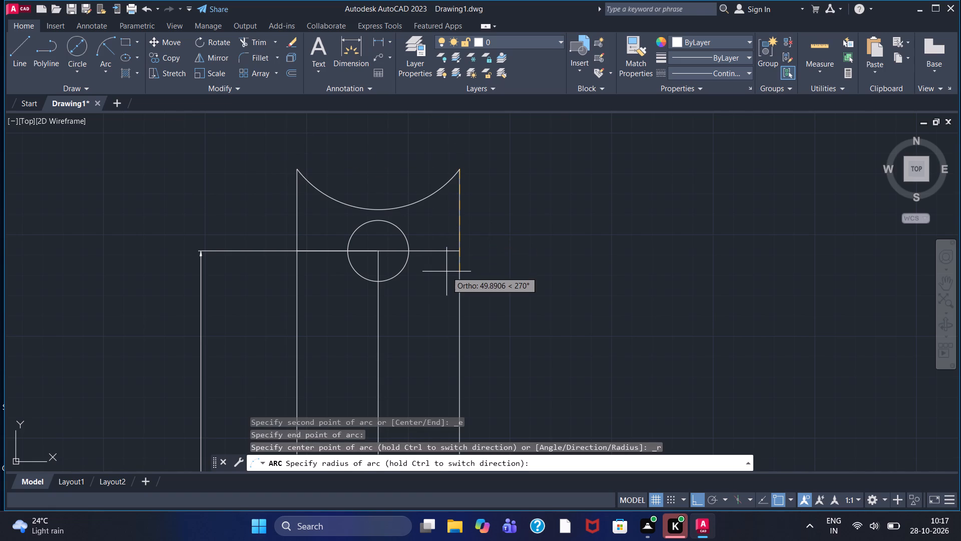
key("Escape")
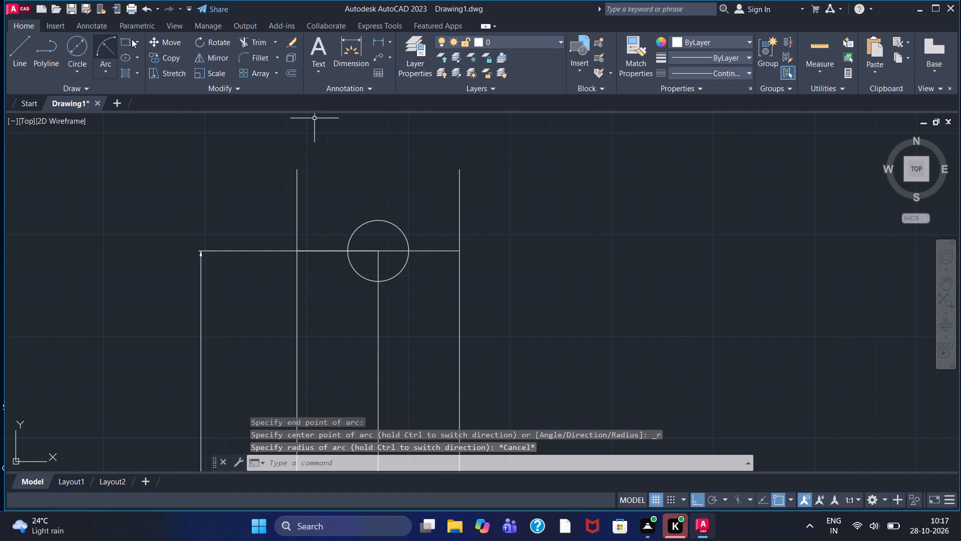
Draw a Start, End, Radius arc of radius 115 bulging upward between the tops of the two 40-long lines.
left_click(111, 46)
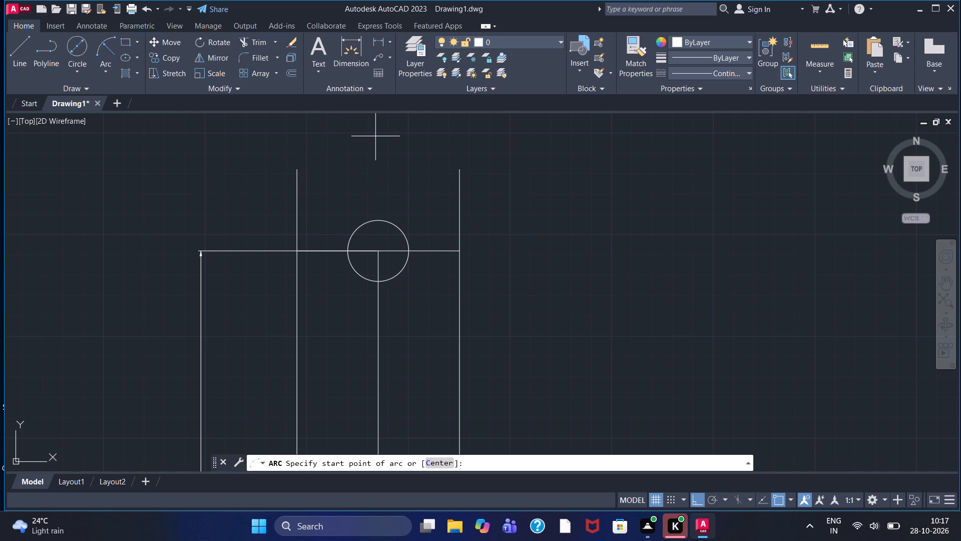
left_click(459, 172)
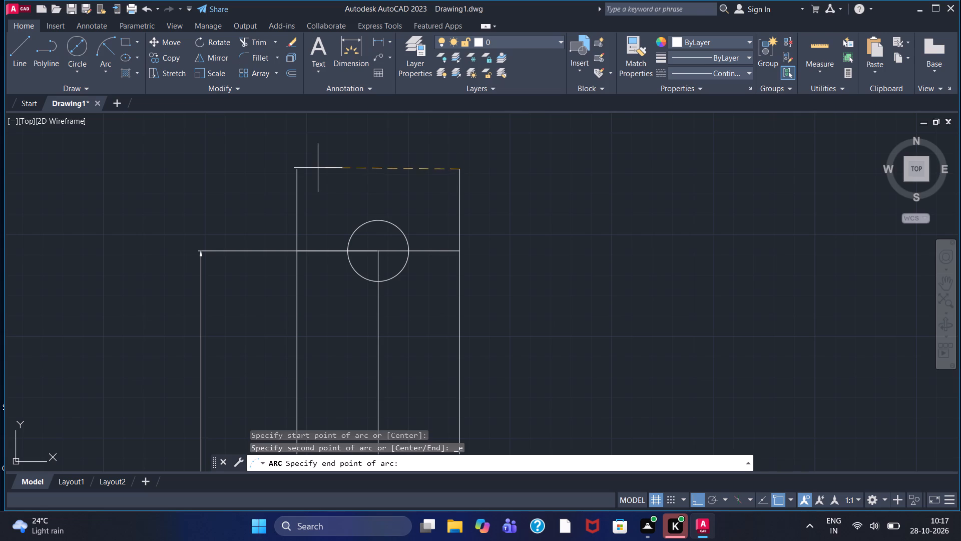
left_click(298, 170)
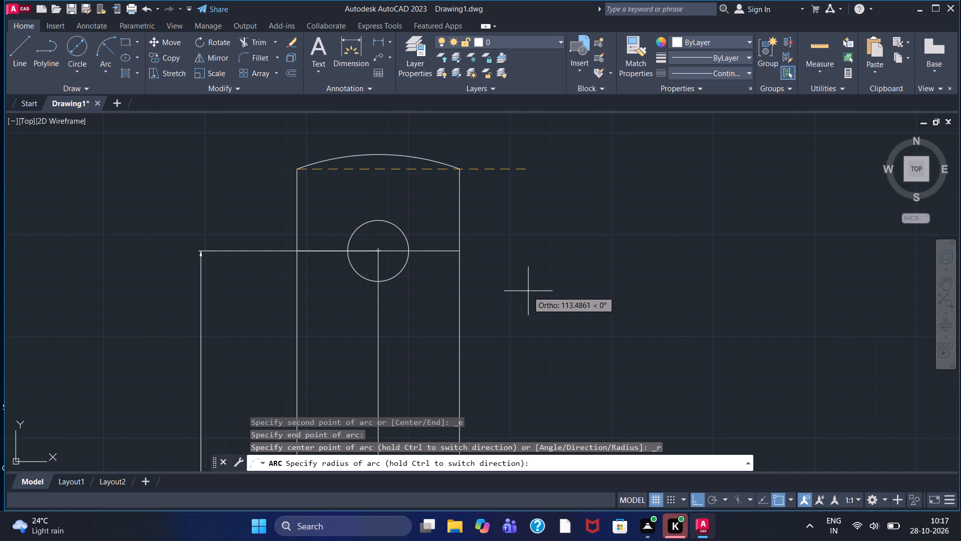
type("115")
key("Return")
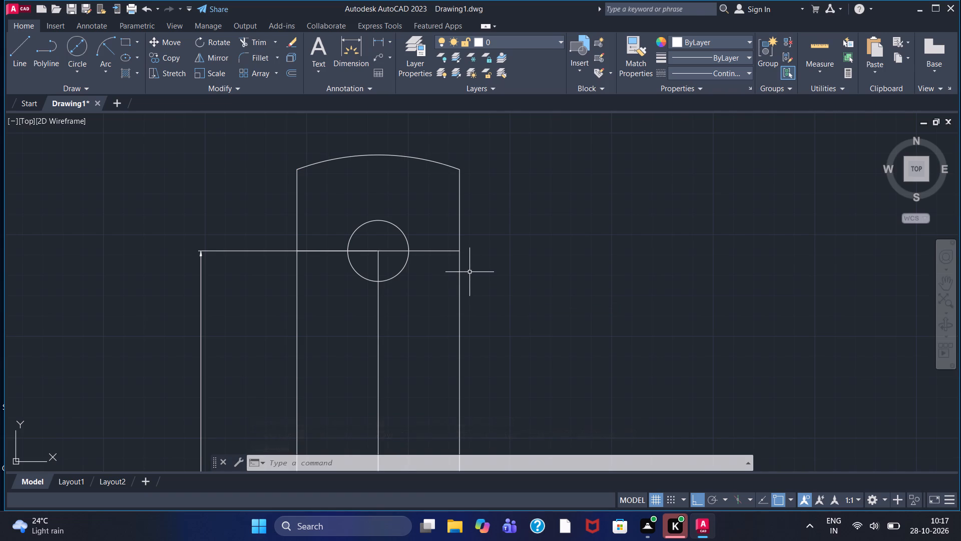
Erase the connecting arc and the lower vertical line on the right-hand side of the side view upright.
scroll(491, 298, "down", 1)
middle_click_drag(513, 300, 459, 173)
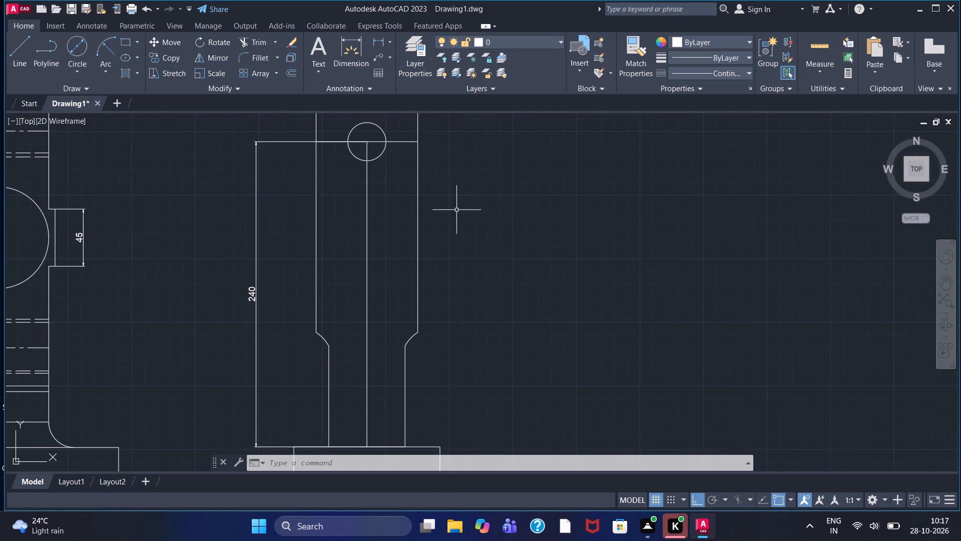
scroll(464, 236, "down", 1)
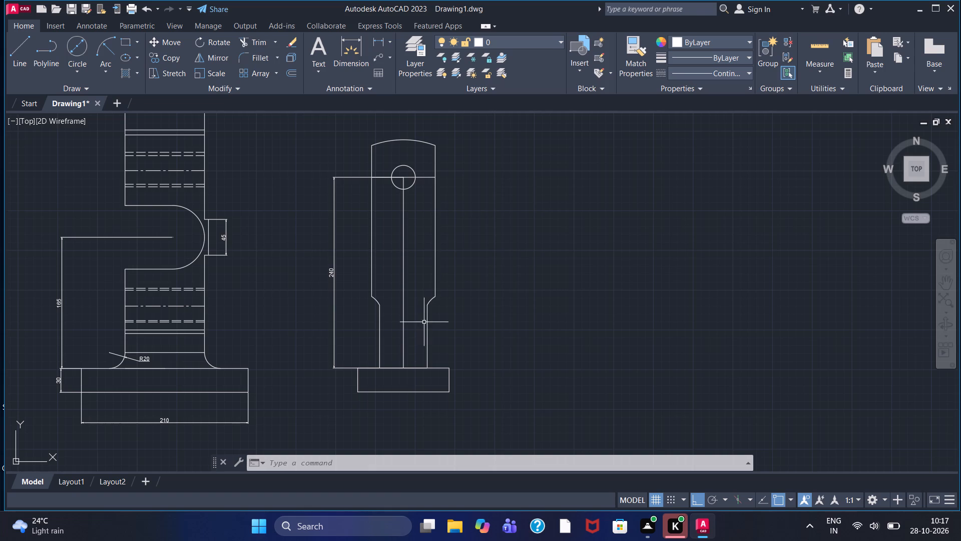
left_click(427, 303)
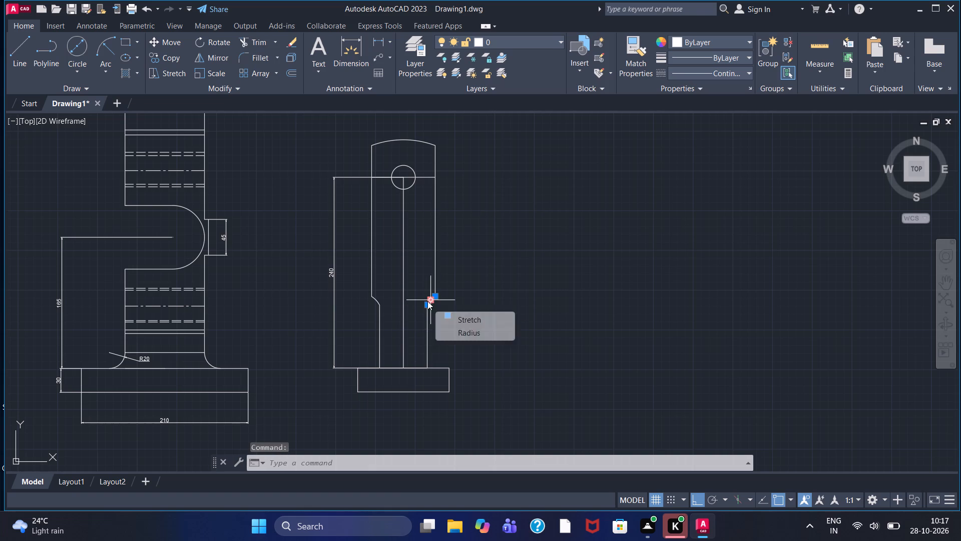
key("Delete")
key("Delete")
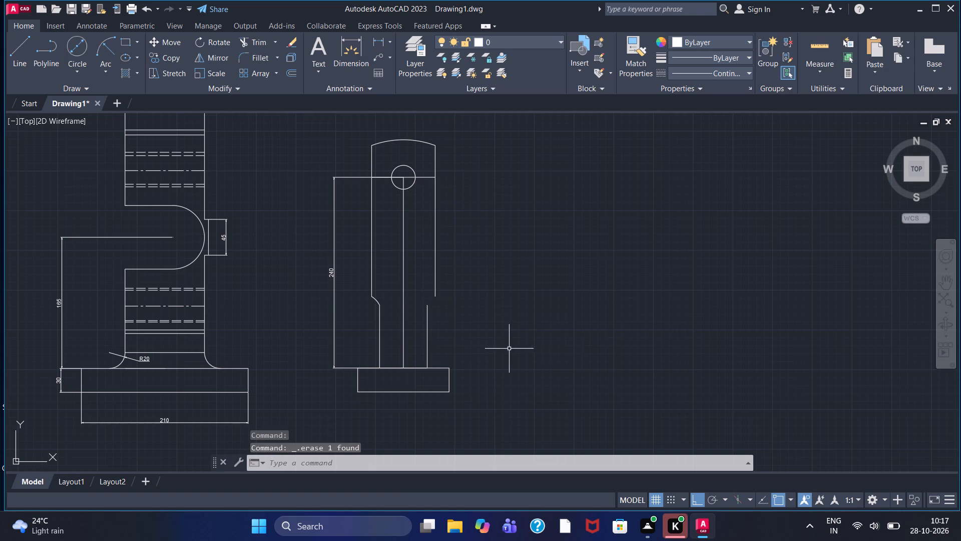
left_click(427, 335)
key("Delete")
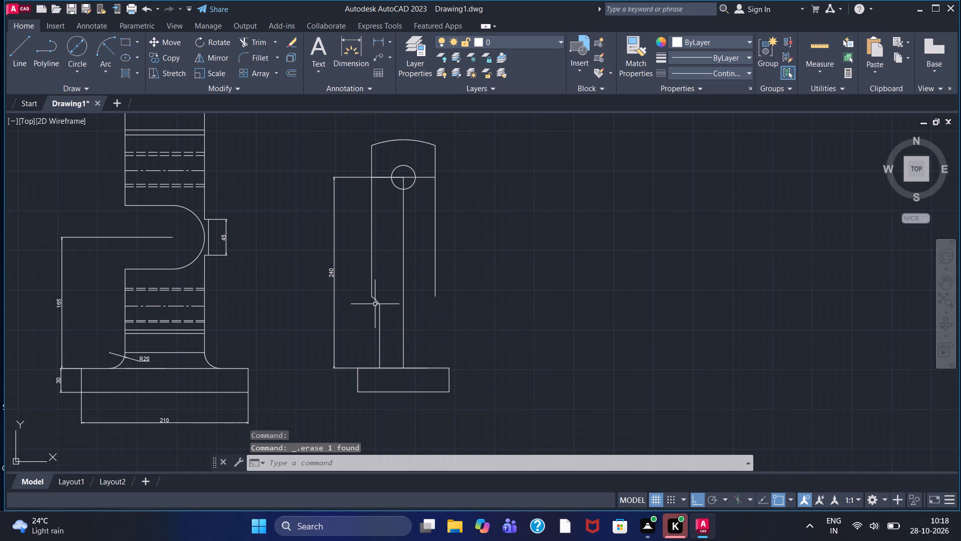
Erase the connecting arc and the lower vertical line on the left-hand side of the side view upright.
left_click(376, 302)
key("Delete")
left_click(380, 329)
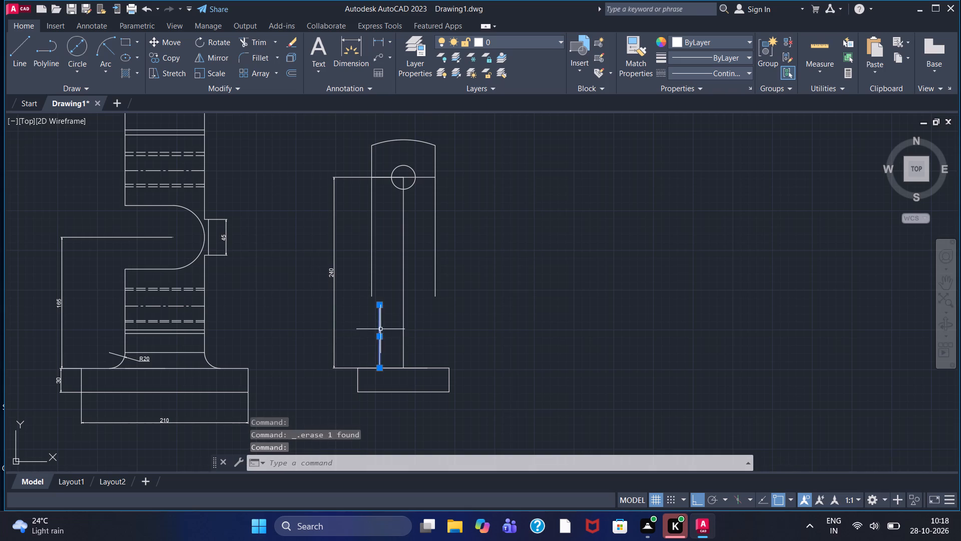
key("Delete")
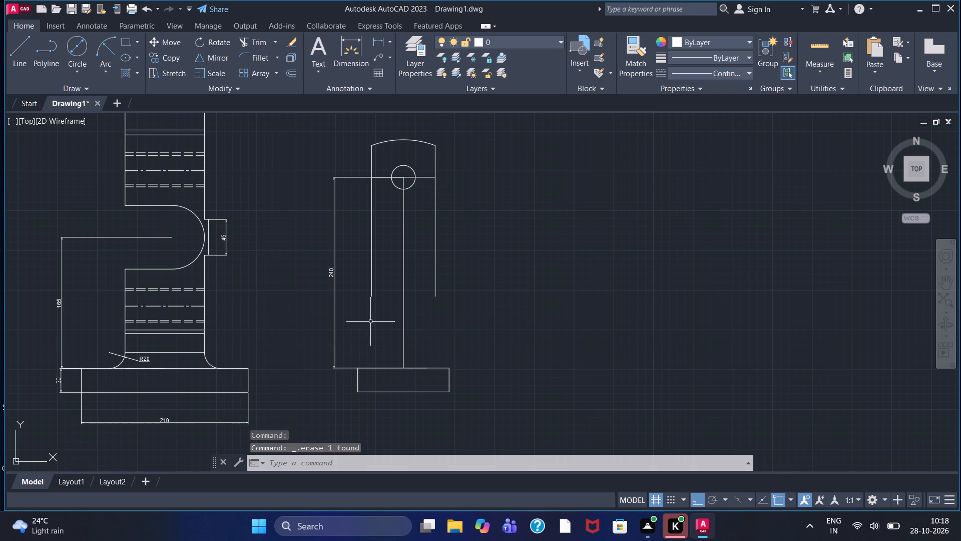
Draw a horizontal line about 54 long from the lower end of the upright's left edge, crossing the vertical centre line.
left_click(22, 50)
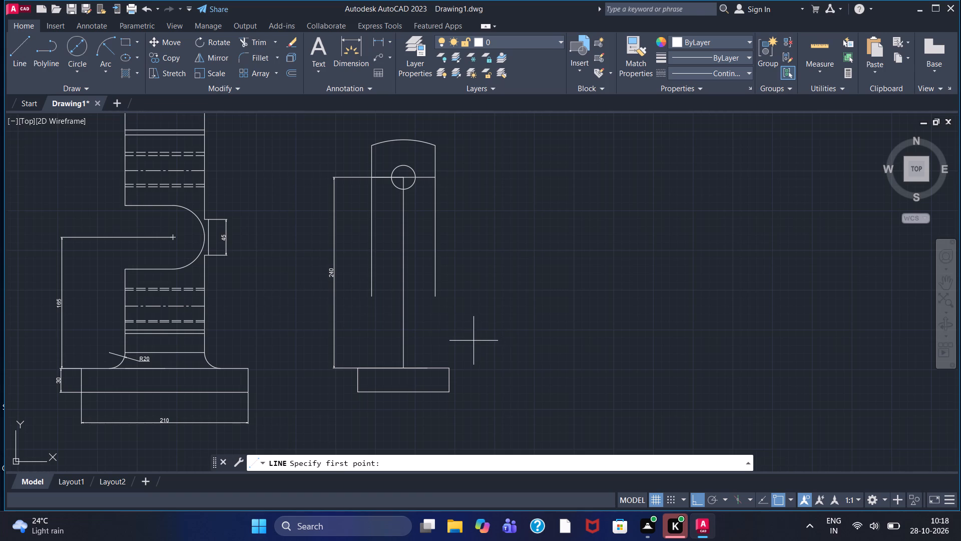
left_click(372, 293)
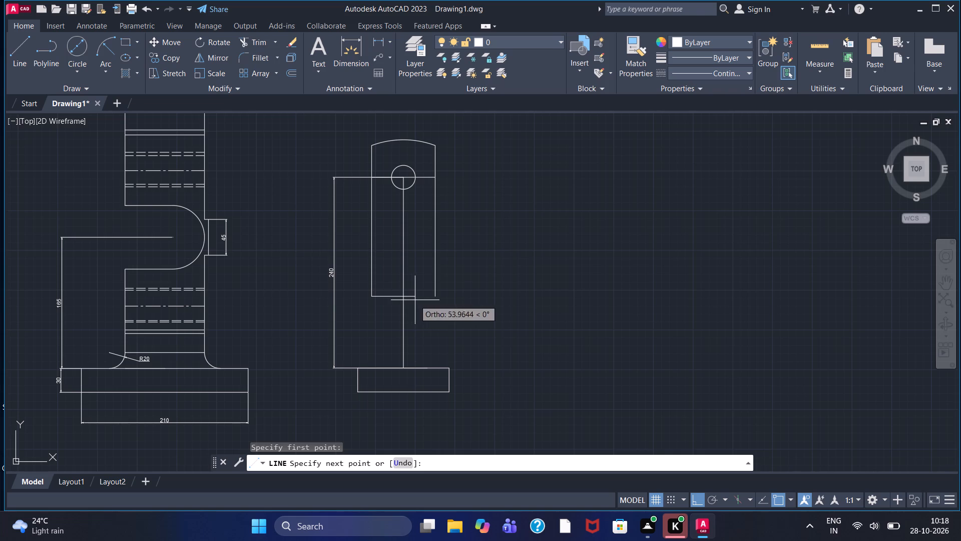
left_click(415, 300)
right_click(415, 300)
left_click(426, 308)
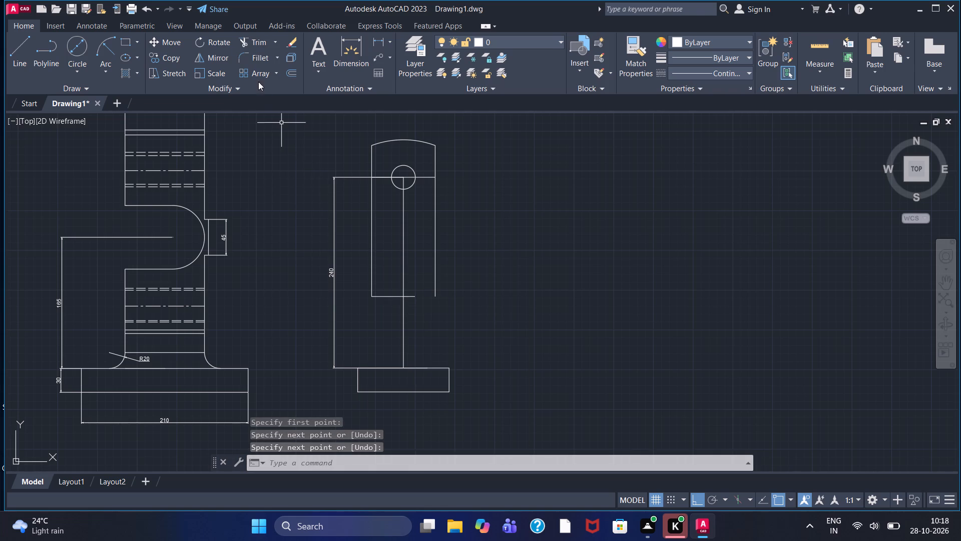
Trim the part of the horizontal line that extends beyond the side view's vertical centre line.
left_click(239, 38)
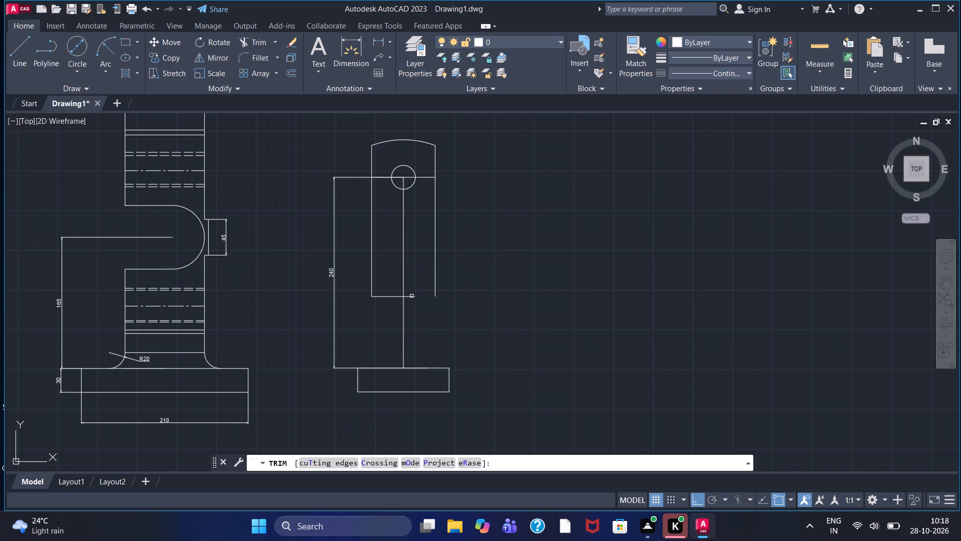
left_click(410, 295)
Draw a circle of diameter 30 centred where the new horizontal line meets the side view's vertical centre line.
left_click(79, 46)
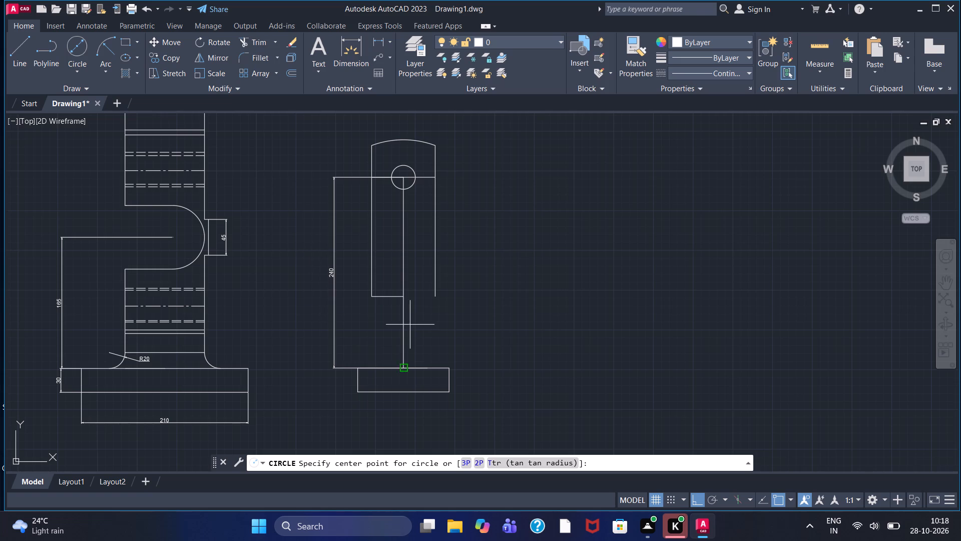
left_click(404, 294)
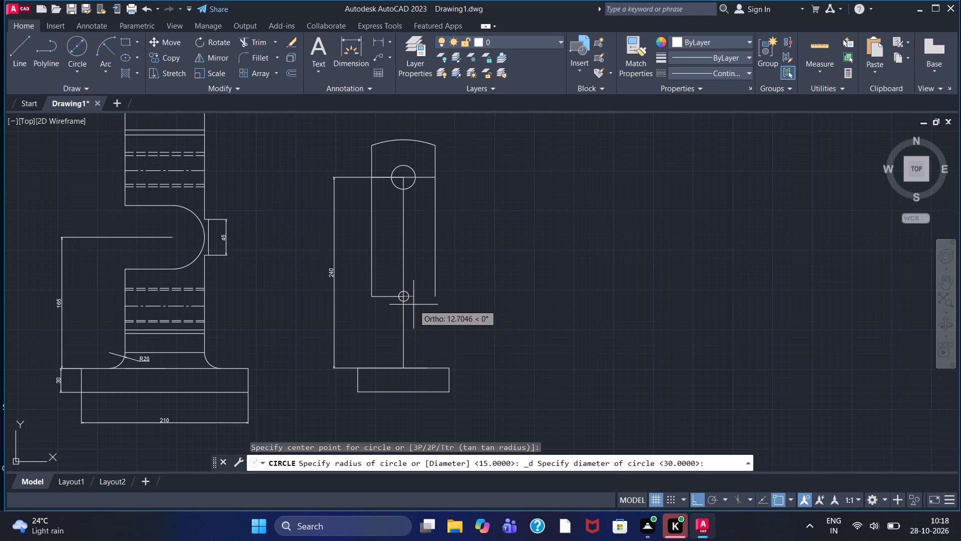
type("30")
key("Return")
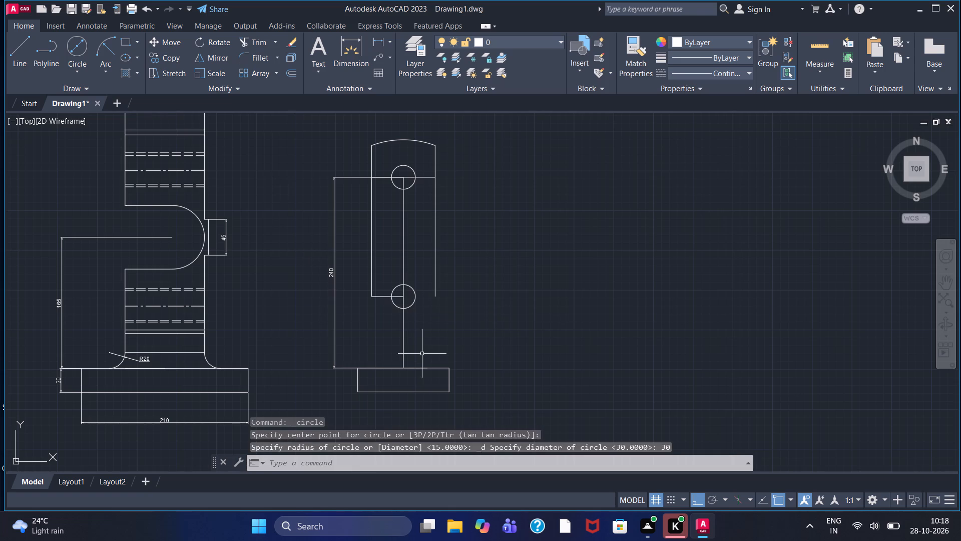
Draw a vertical line about 37 long downward from the lower end of the side view upright's right edge.
scroll(425, 308, "up", 1)
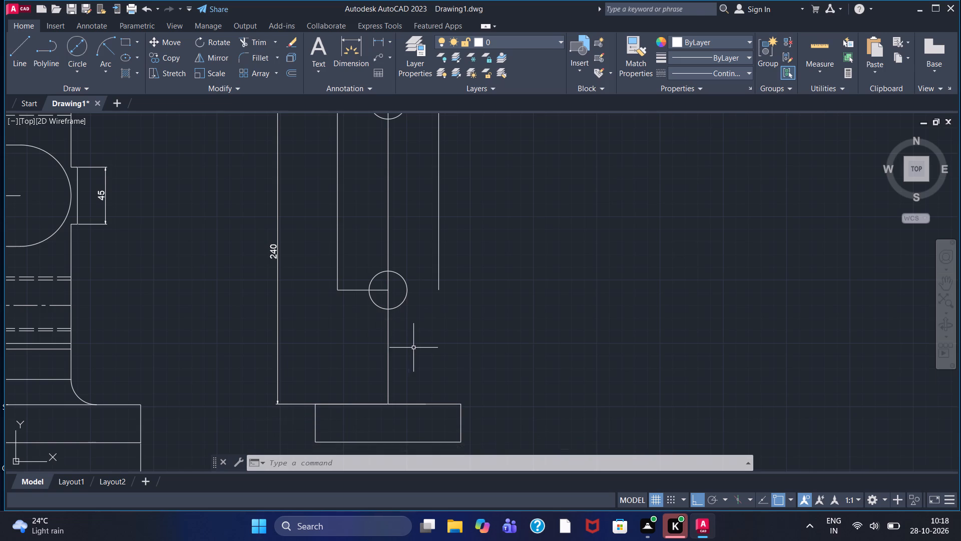
left_click(23, 58)
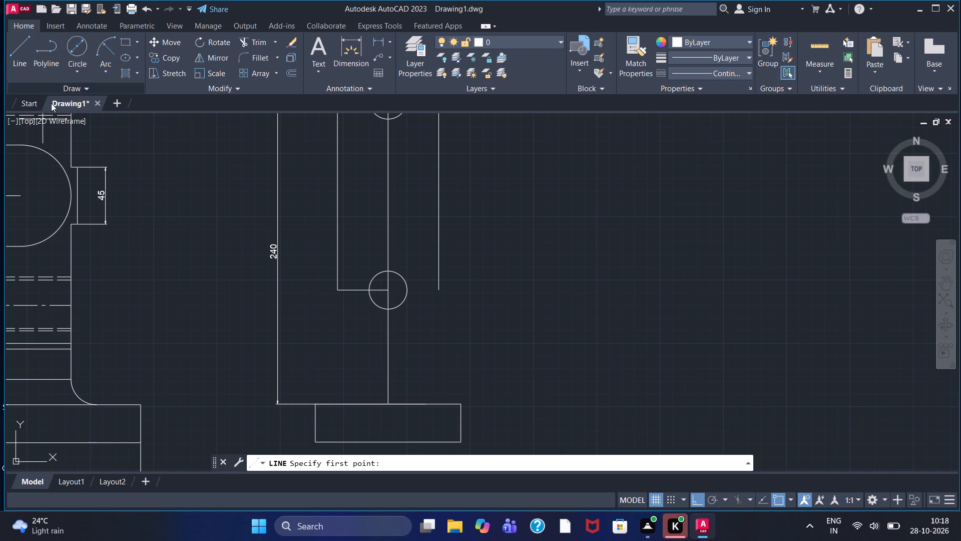
scroll(436, 266, "down", 1)
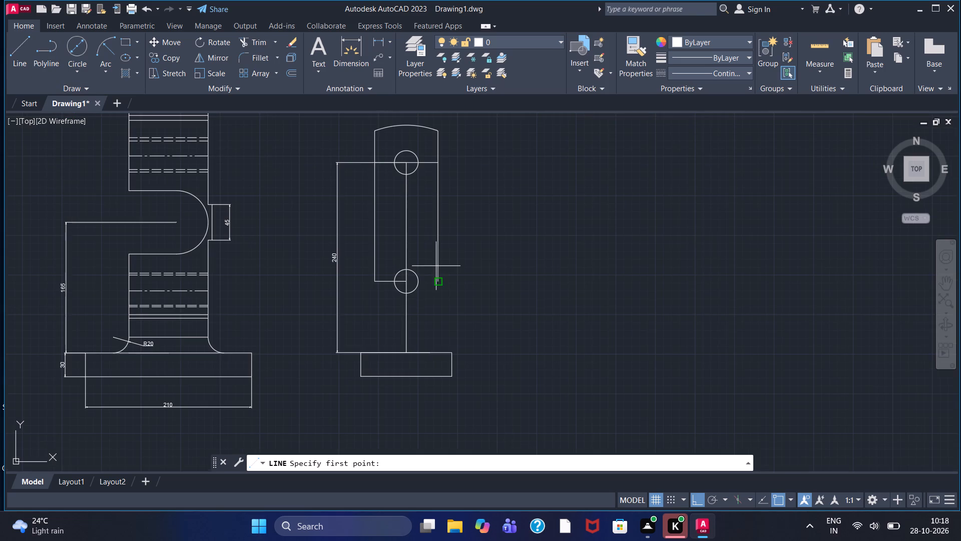
middle_click_drag(439, 247, 450, 274)
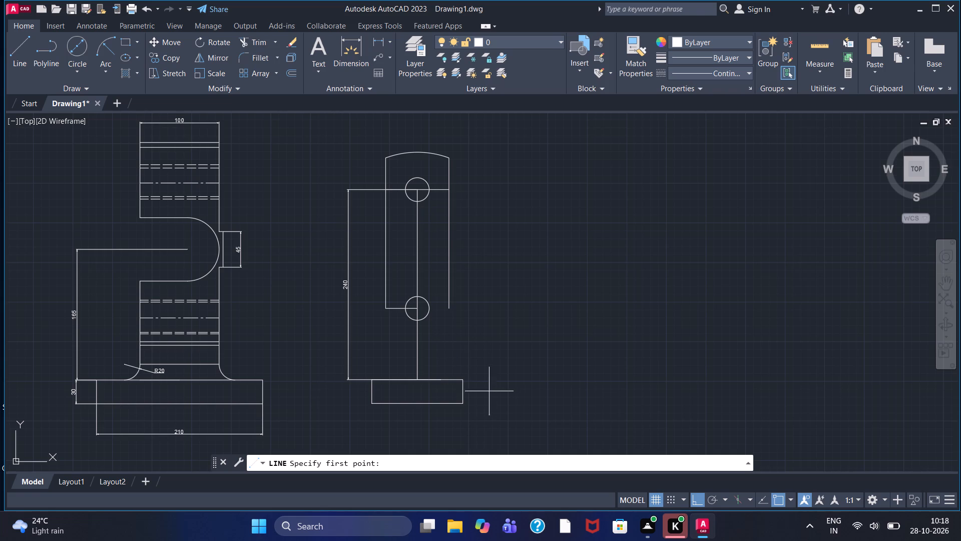
left_click(28, 40)
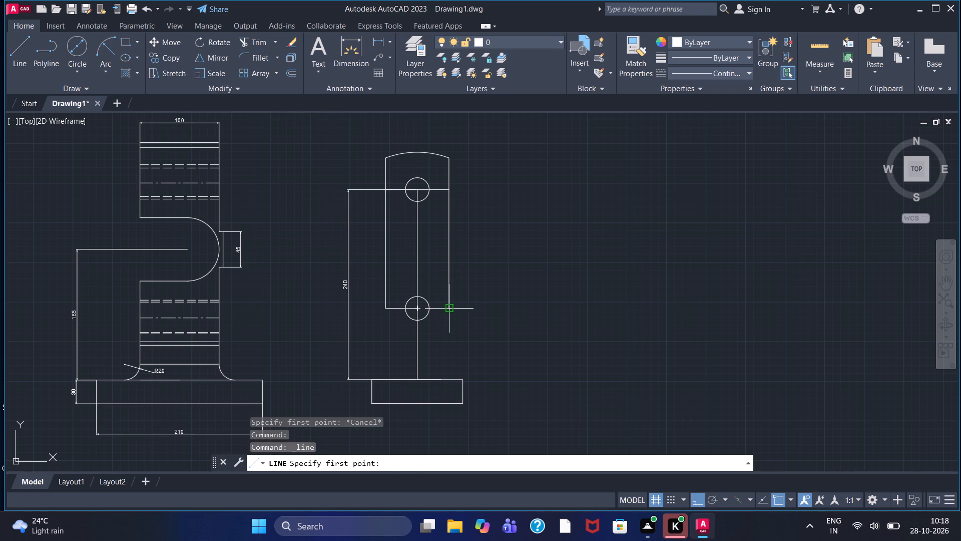
left_click(449, 310)
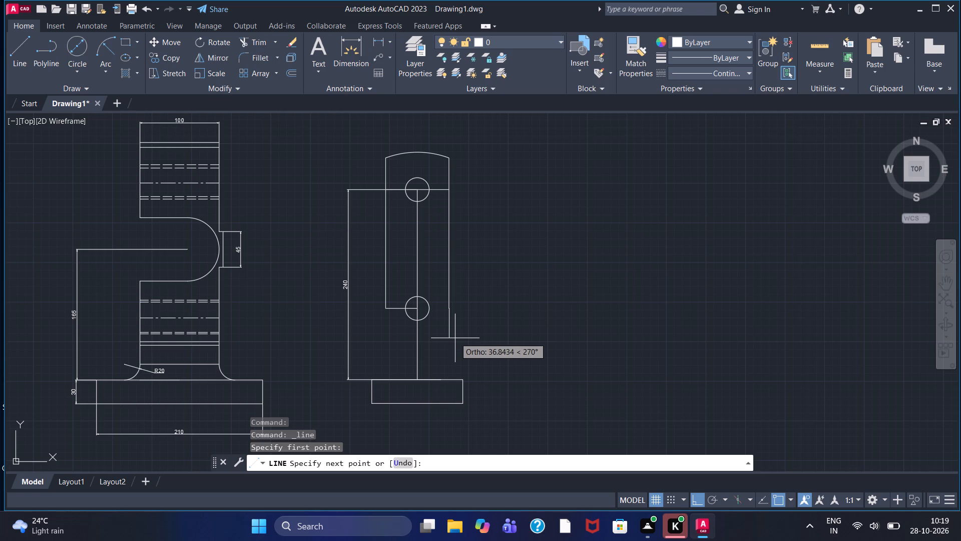
left_click(455, 338)
key("Escape")
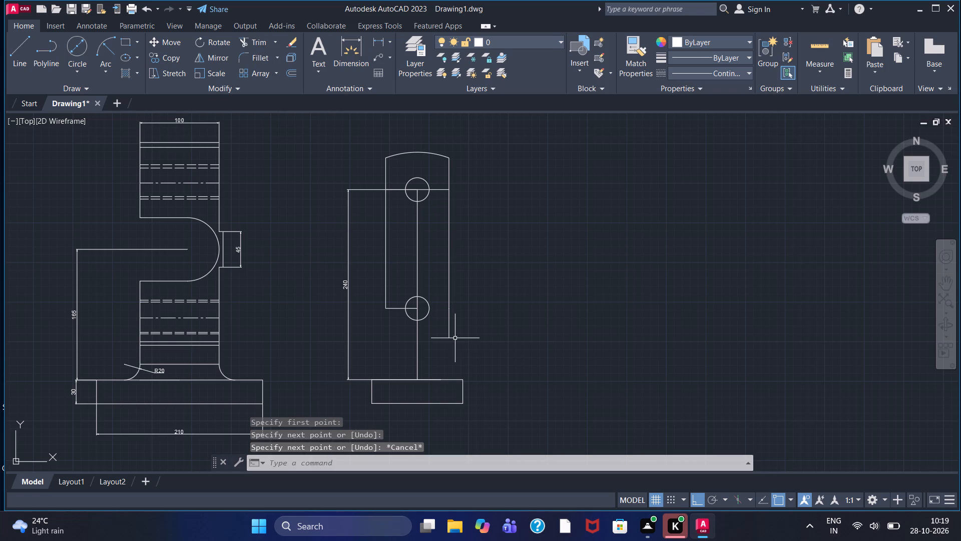
Draw a vertical line about 45.5 long upward from the base's top edge, slightly inside the upright's right edge.
left_click(25, 49)
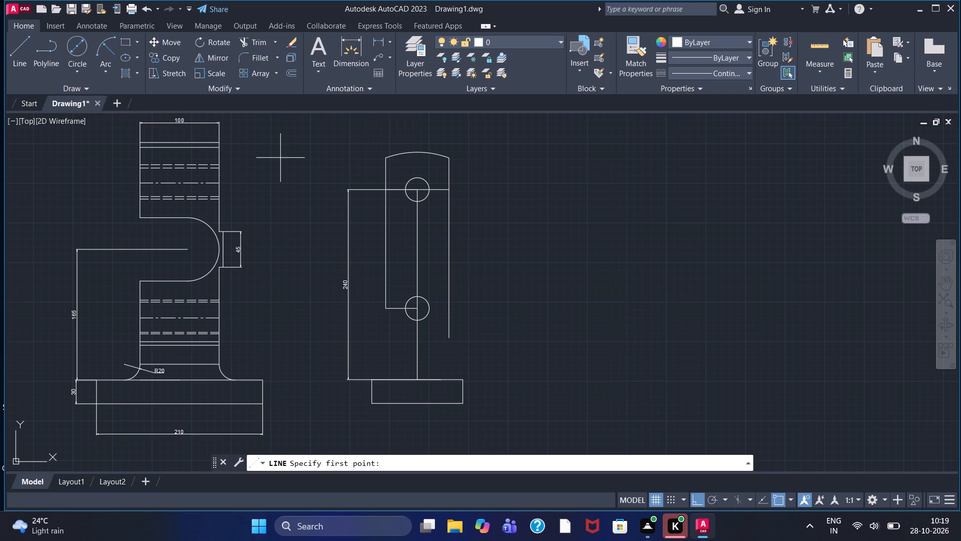
left_click_drag(438, 379, 439, 373)
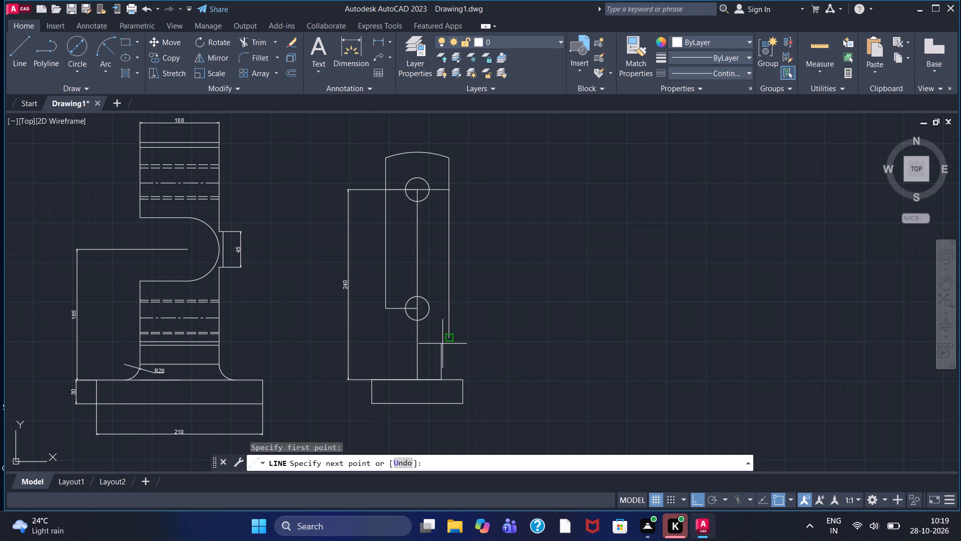
scroll(440, 345, "up", 3)
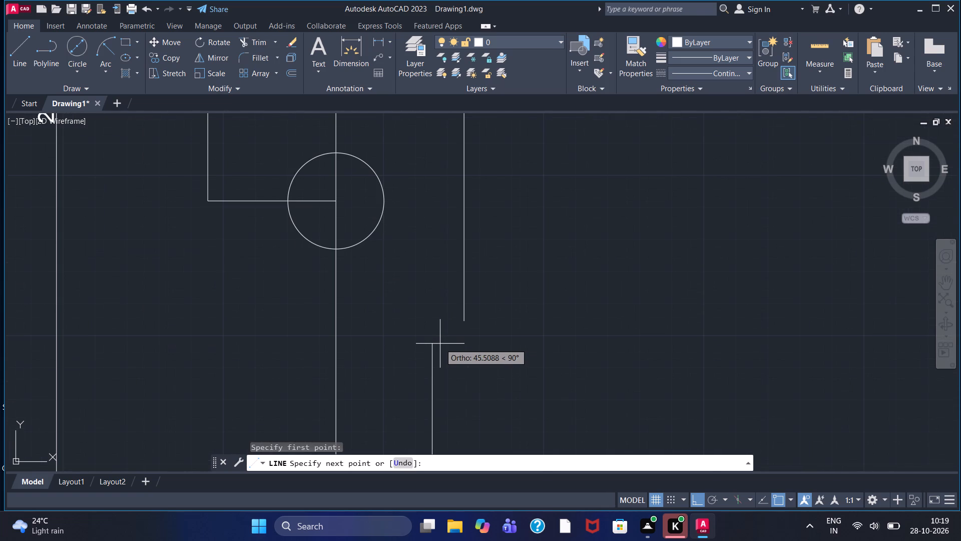
left_click(440, 344)
key("Escape")
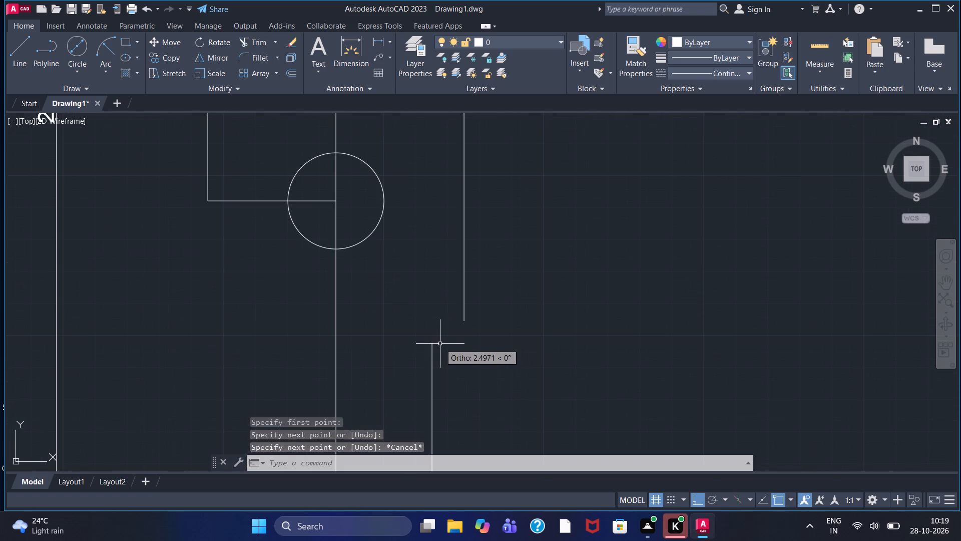
Draw a Start, End, Radius arc of radius 15 from the right edge's lower end to the top of the lower vertical line.
left_click(103, 47)
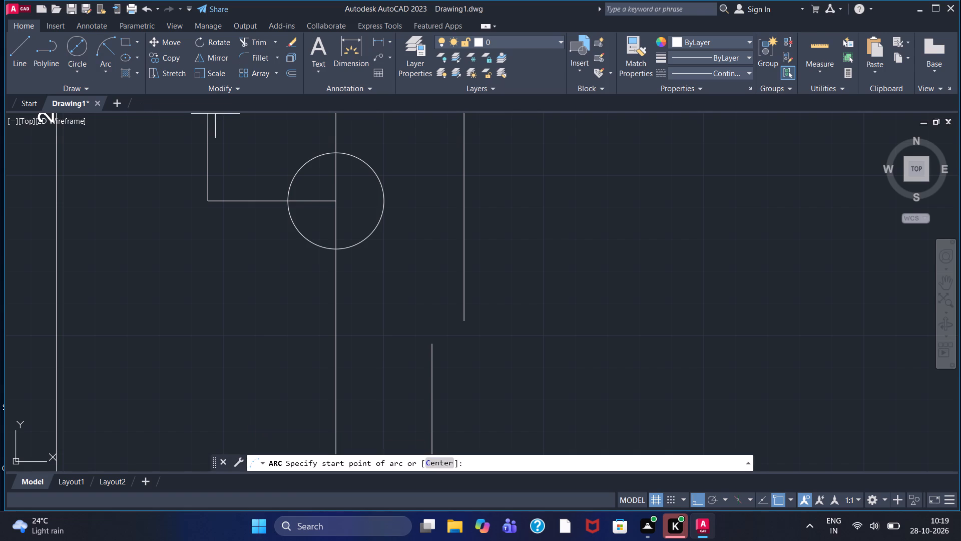
left_click(469, 318)
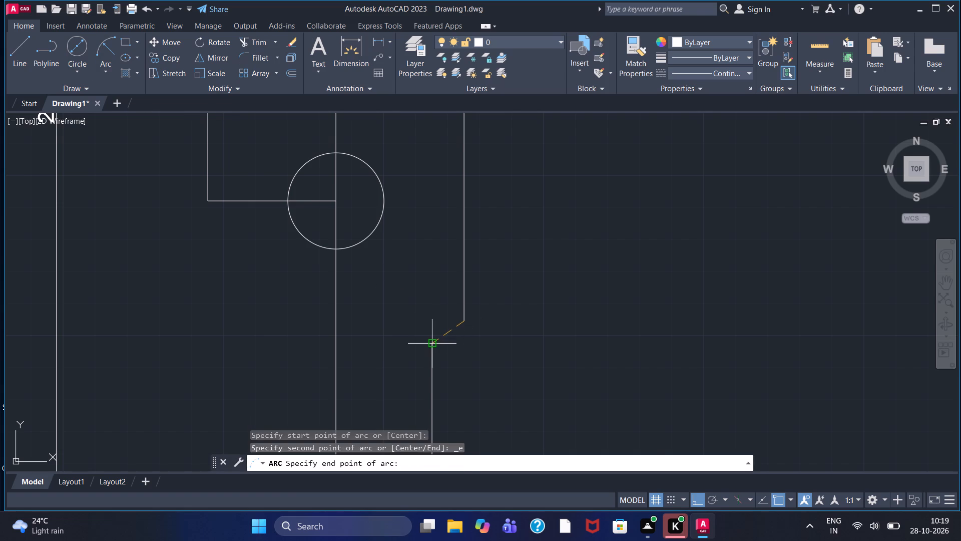
left_click(429, 342)
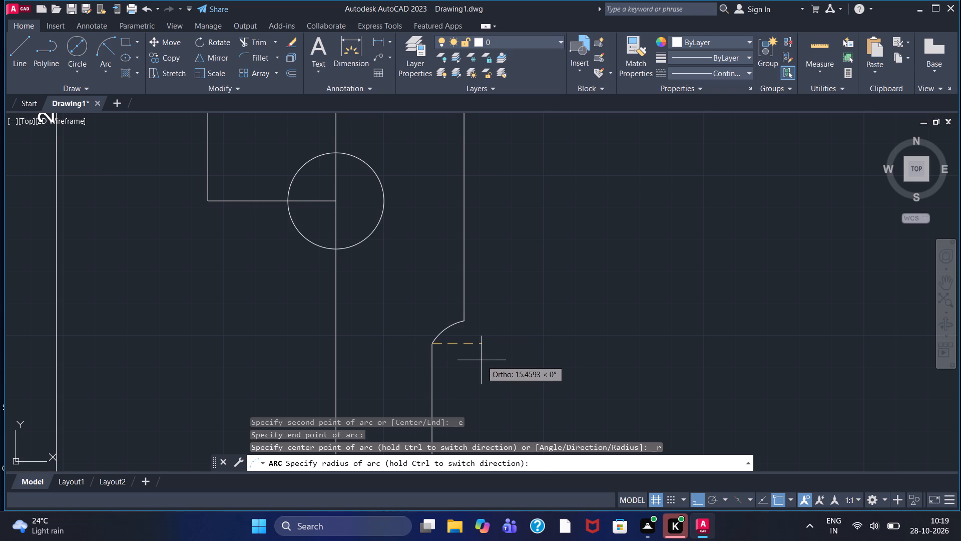
type("15")
key("Return")
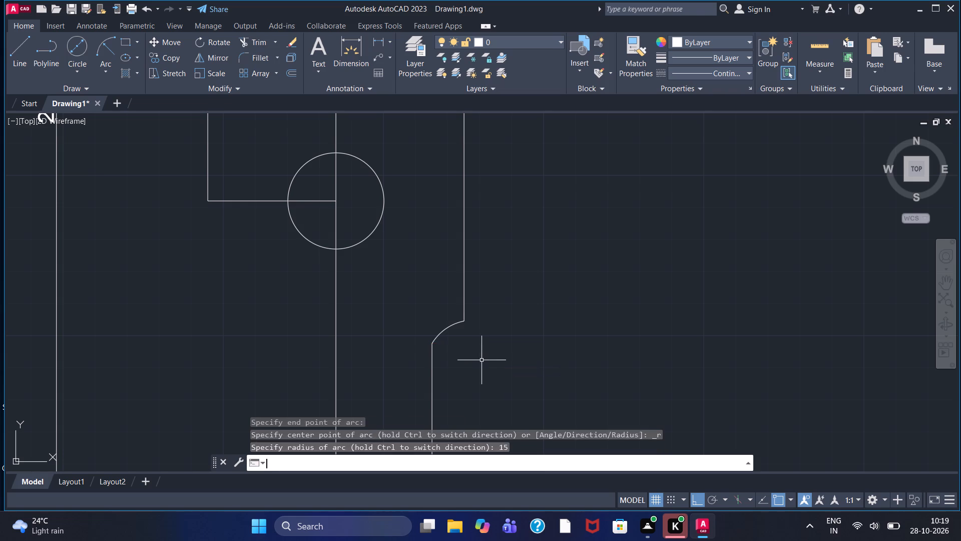
key("Escape")
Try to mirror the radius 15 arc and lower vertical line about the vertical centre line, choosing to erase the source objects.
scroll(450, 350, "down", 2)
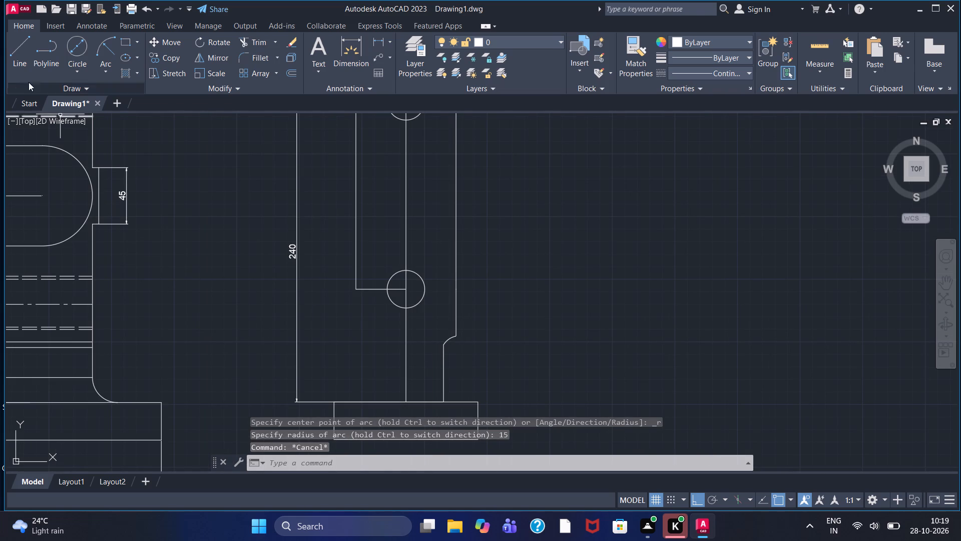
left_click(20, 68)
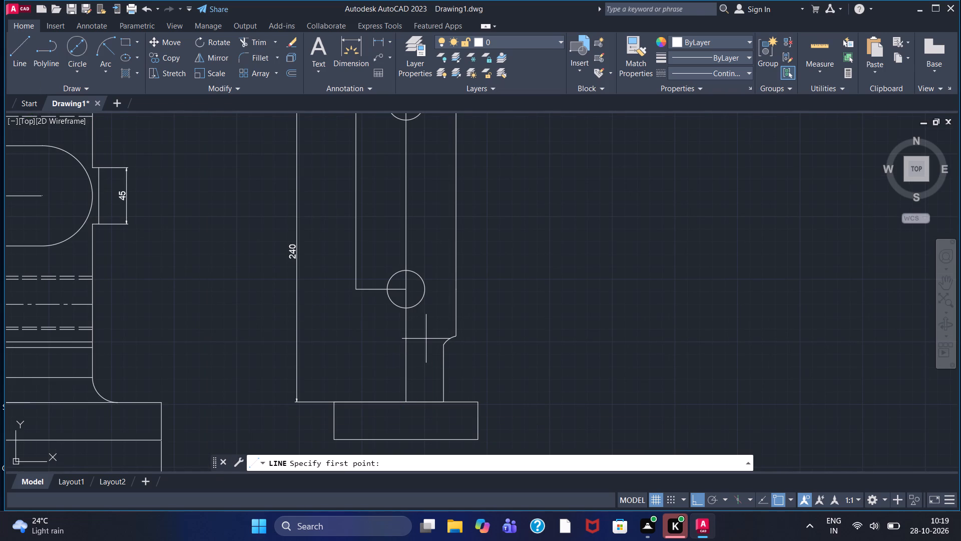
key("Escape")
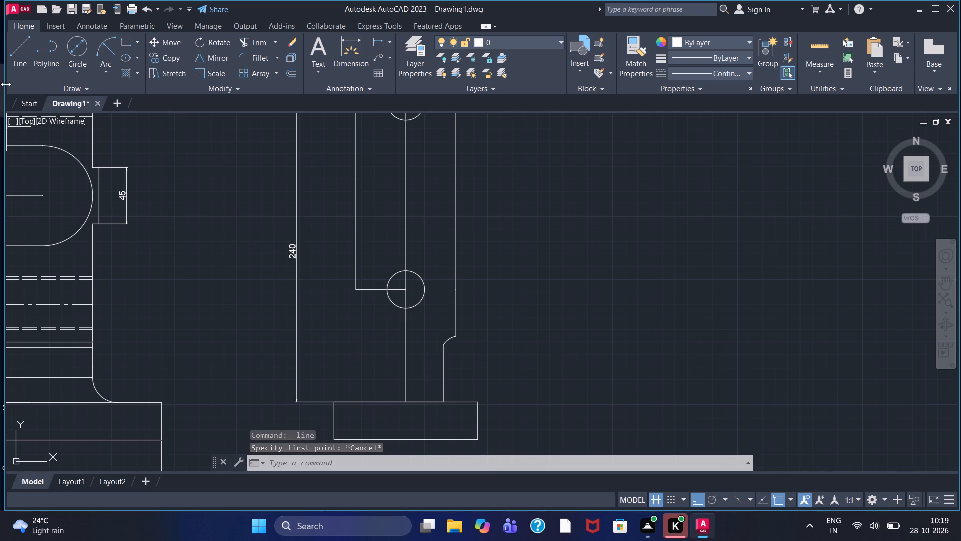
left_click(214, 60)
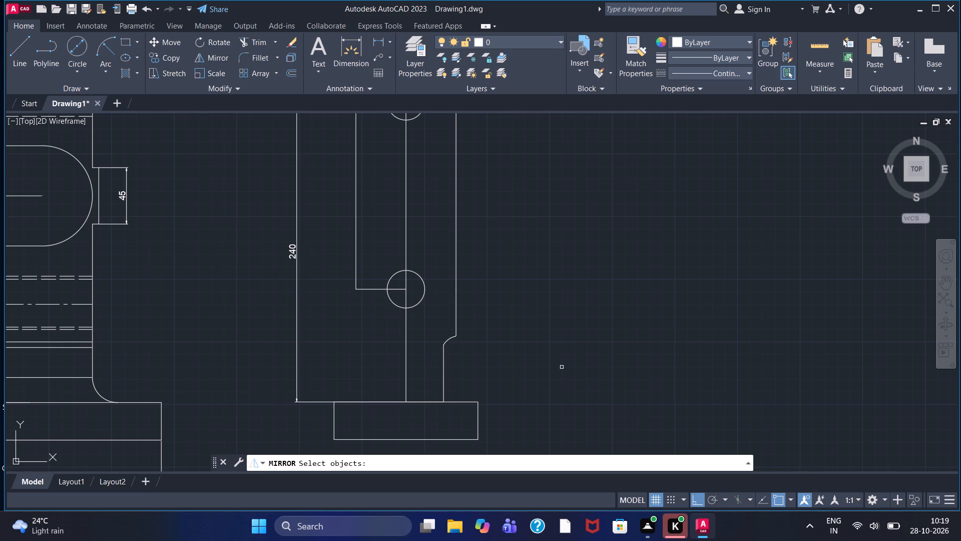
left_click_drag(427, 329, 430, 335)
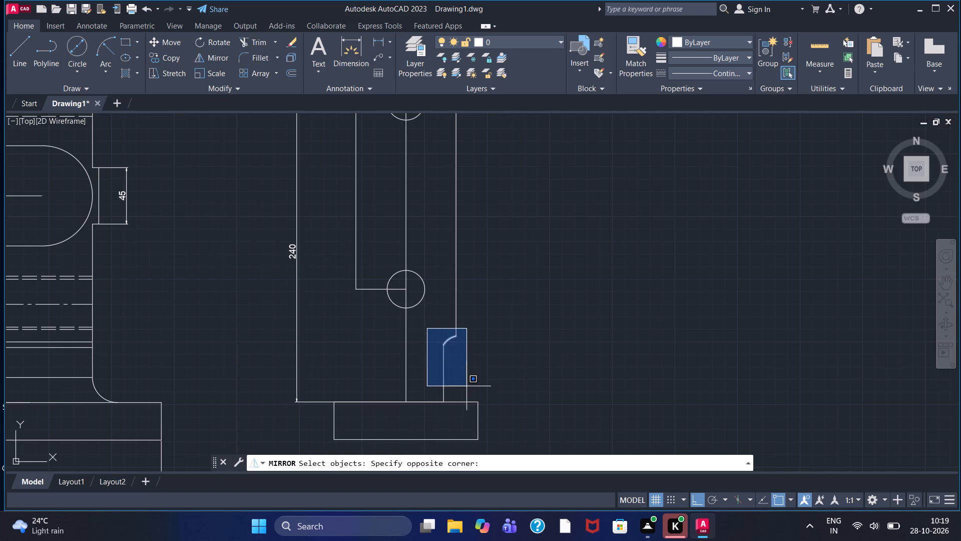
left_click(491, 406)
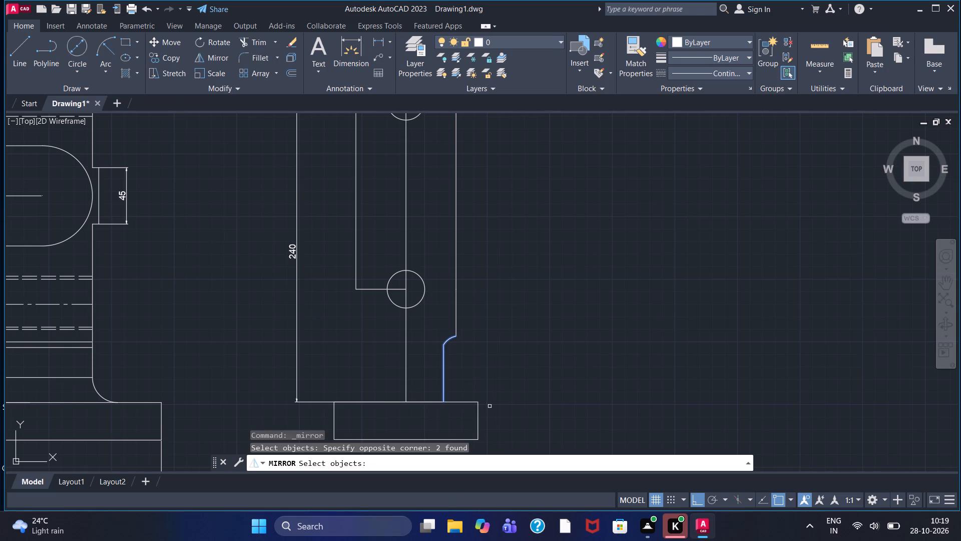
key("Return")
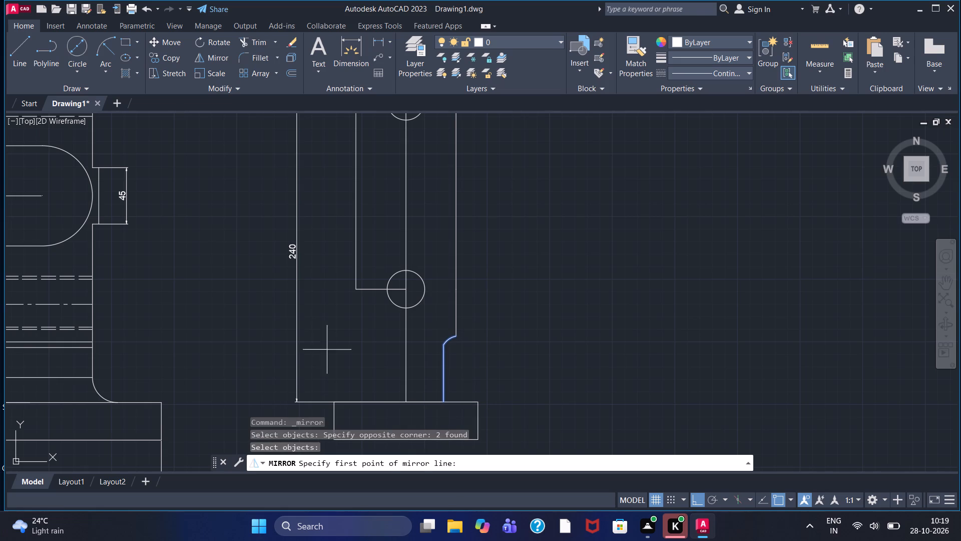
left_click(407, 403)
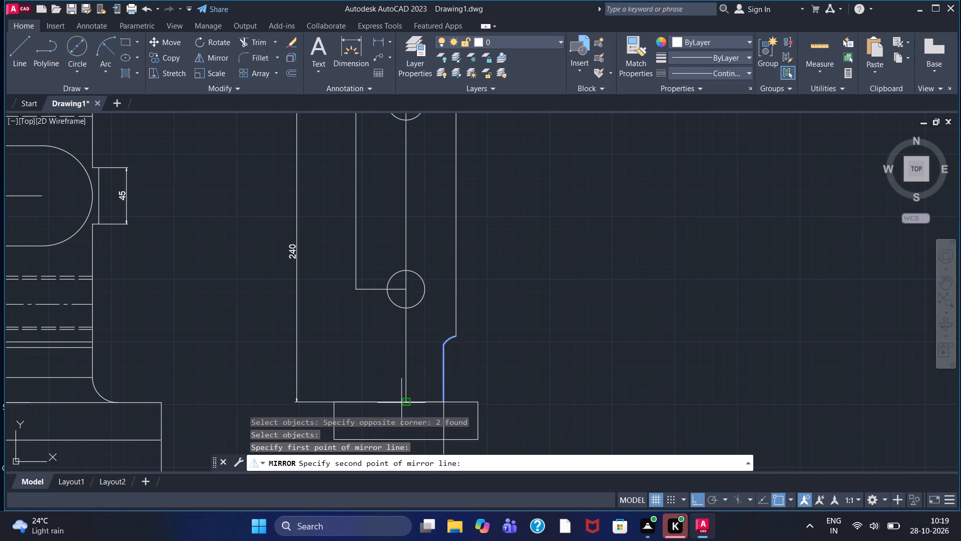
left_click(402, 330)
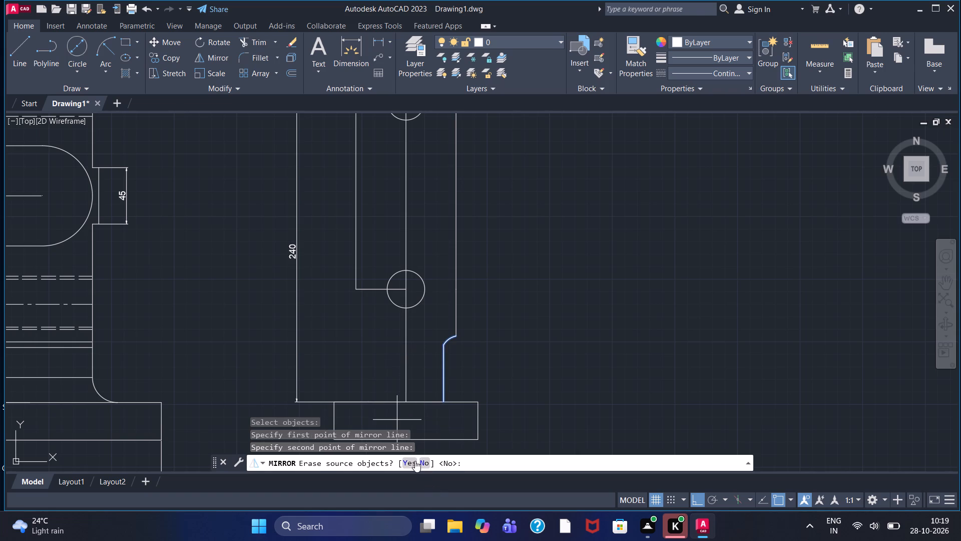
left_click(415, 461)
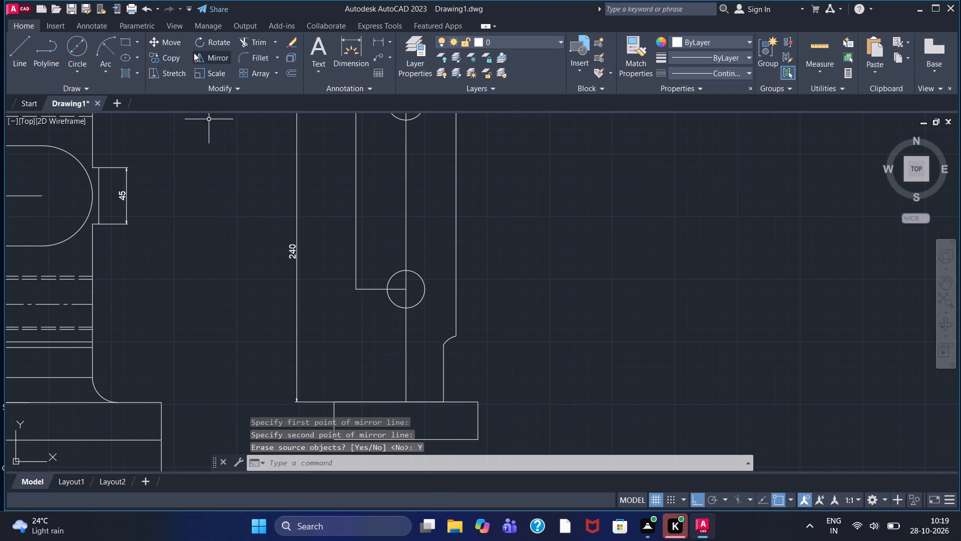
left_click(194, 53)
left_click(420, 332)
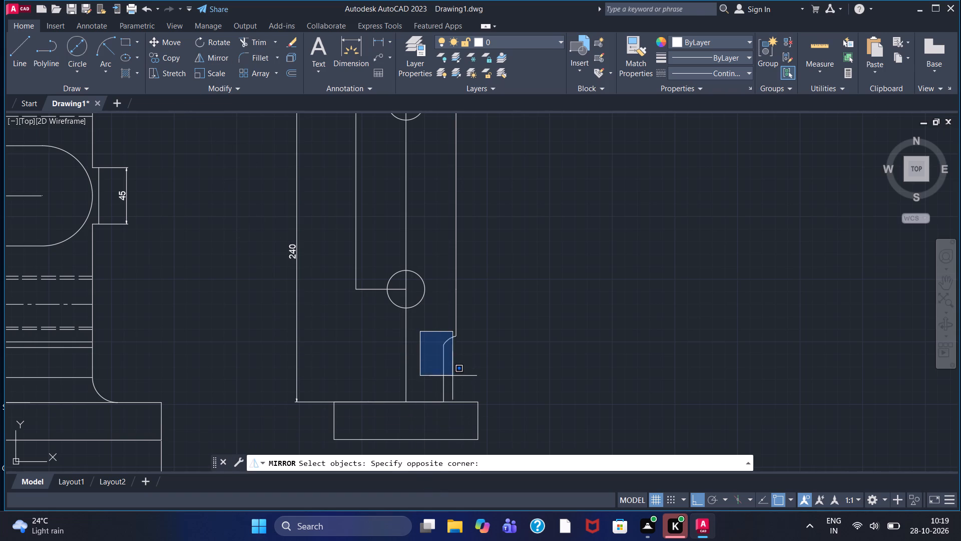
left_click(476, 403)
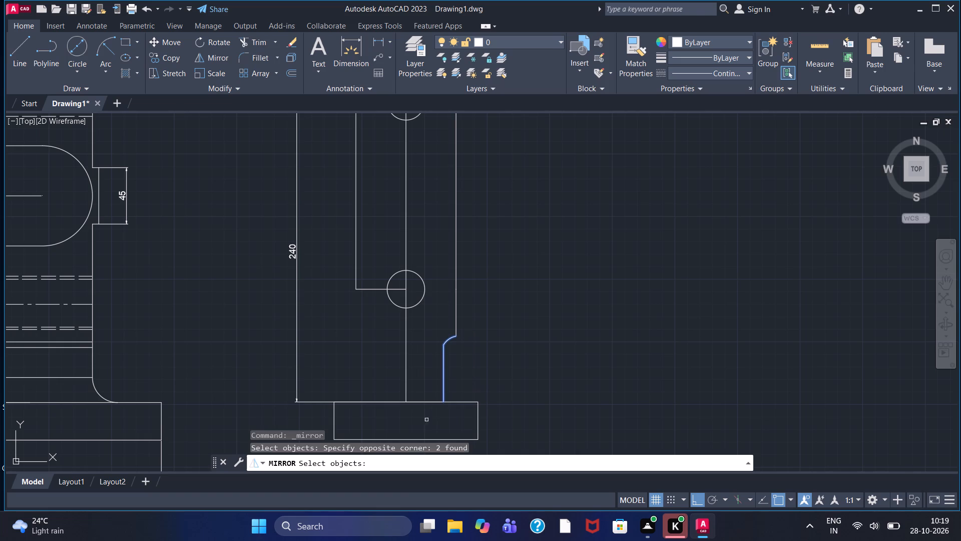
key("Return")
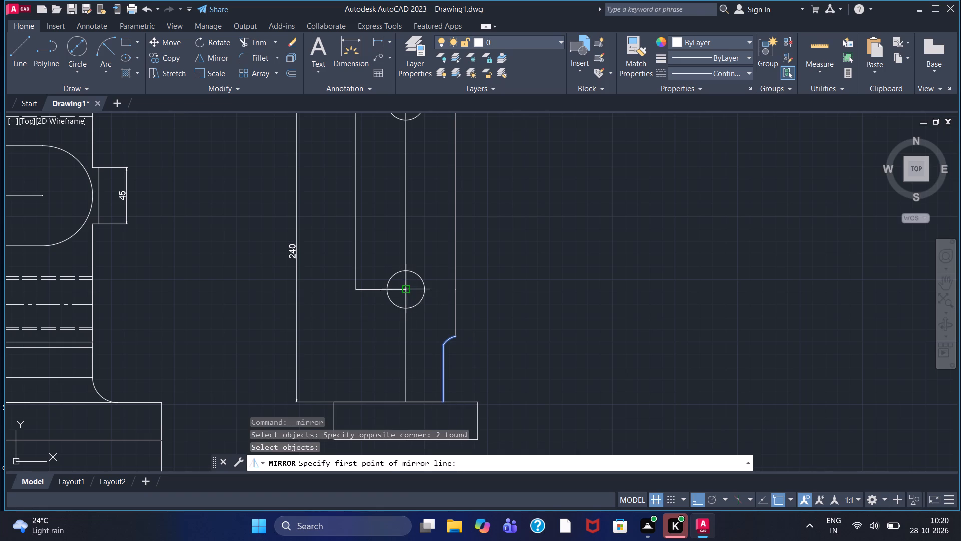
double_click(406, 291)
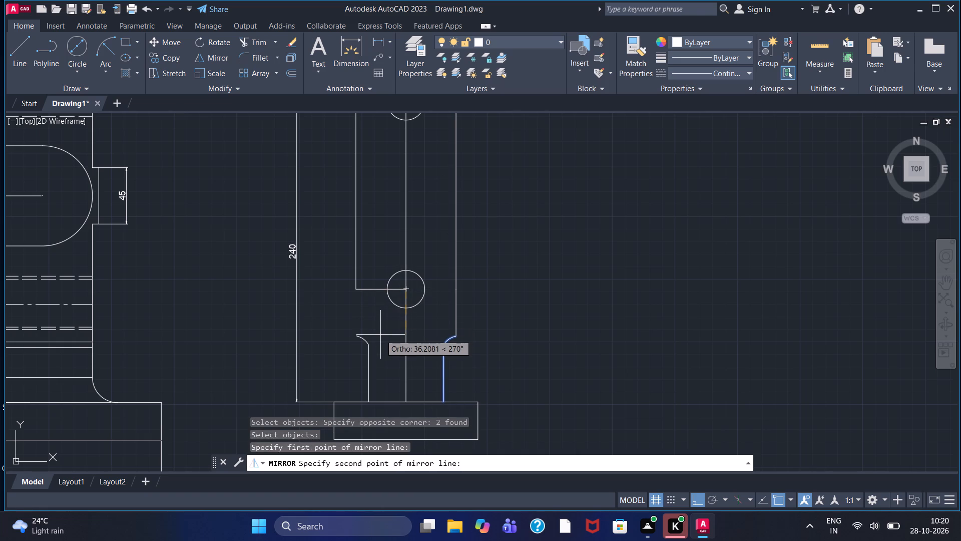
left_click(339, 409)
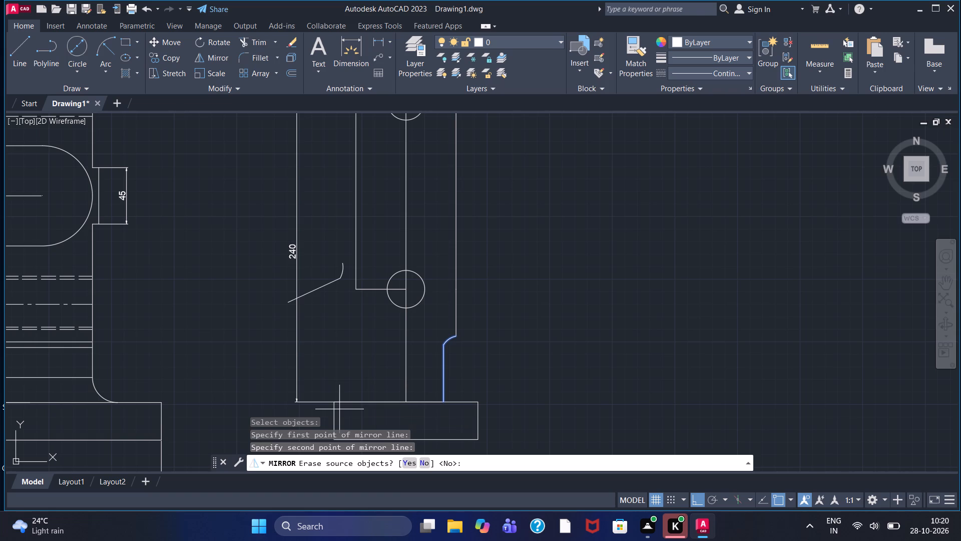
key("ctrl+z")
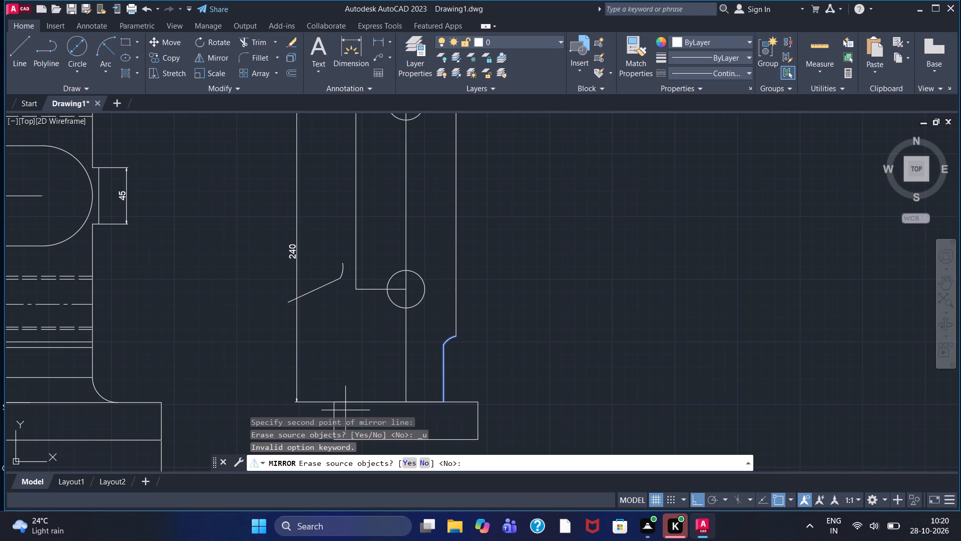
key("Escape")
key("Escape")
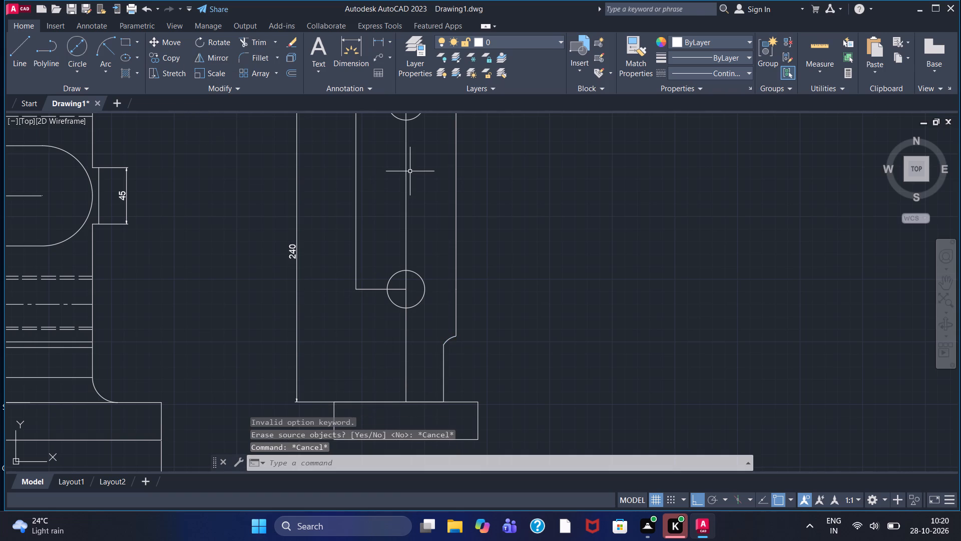
Draw a horizontal line from the radius 15 arc's upper end across and past the side view upright's left edge.
left_click(1, 46)
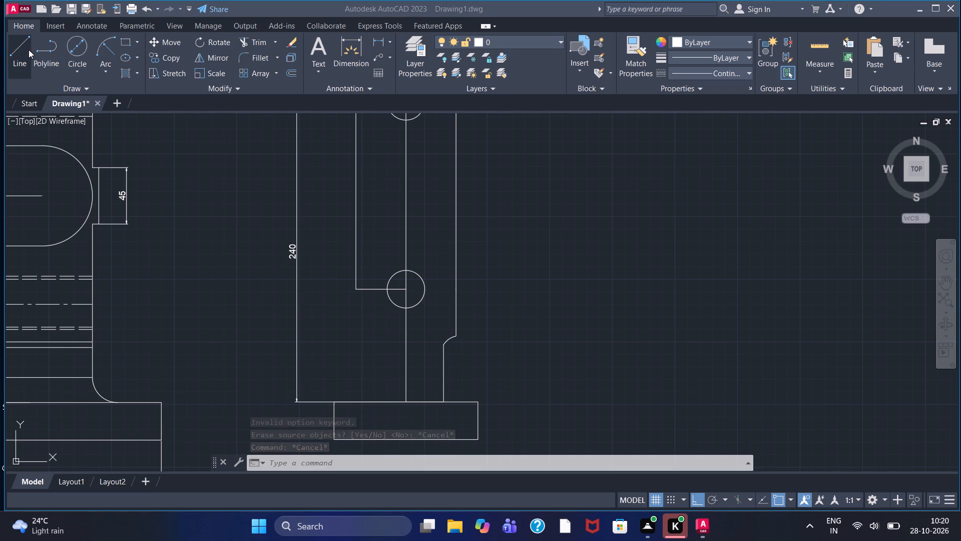
left_click(29, 50)
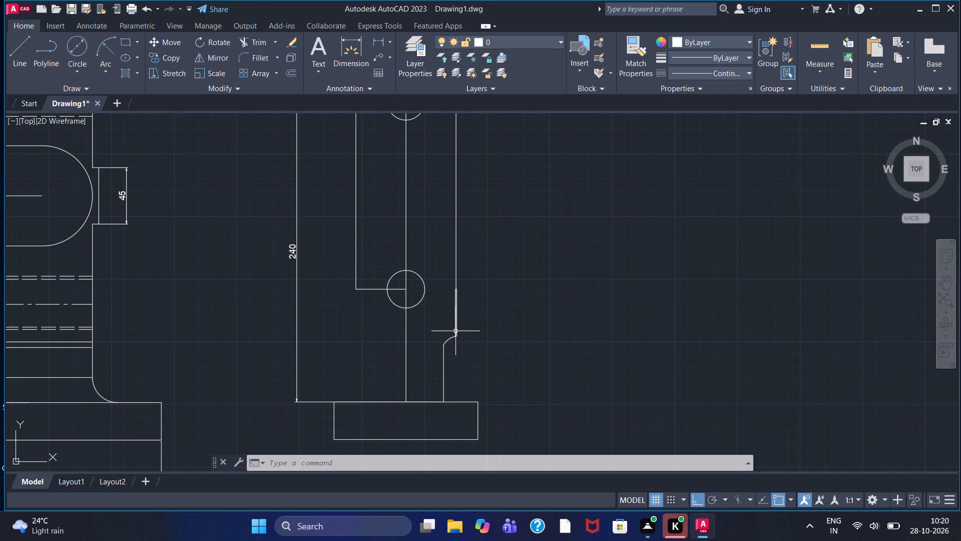
left_click(11, 60)
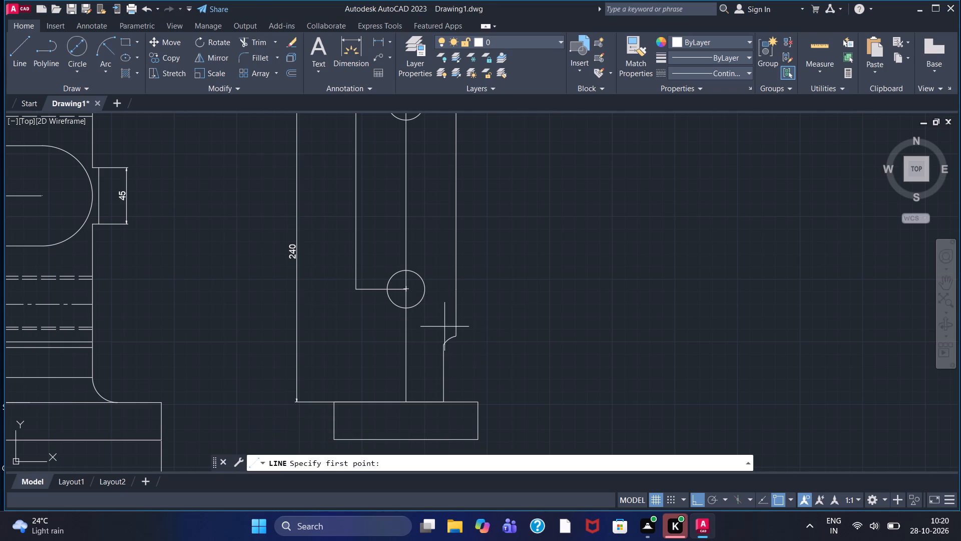
left_click(454, 336)
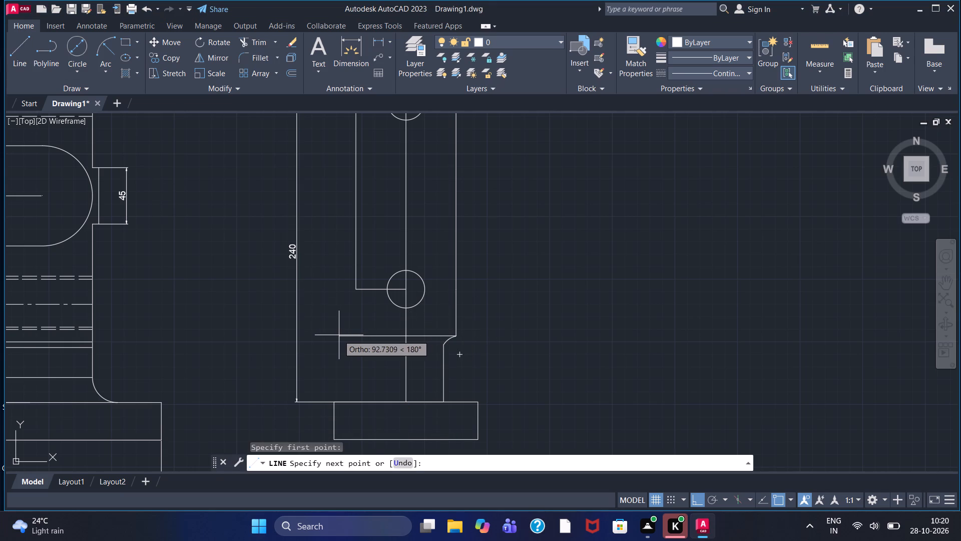
left_click(336, 335)
right_click(334, 332)
left_click(358, 339)
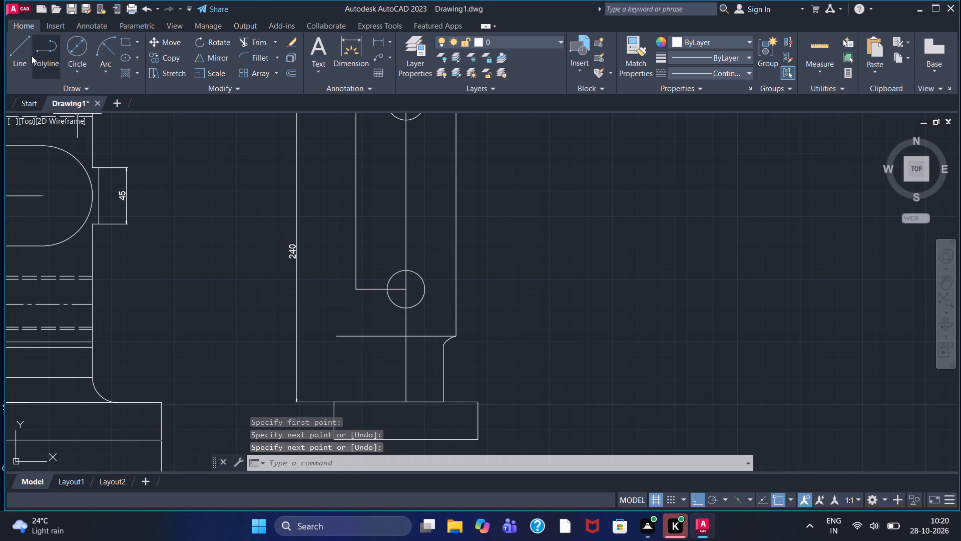
Draw a vertical line from the lower end of the upright's left edge, level with the lower hole's centre, down into the base.
left_click(29, 55)
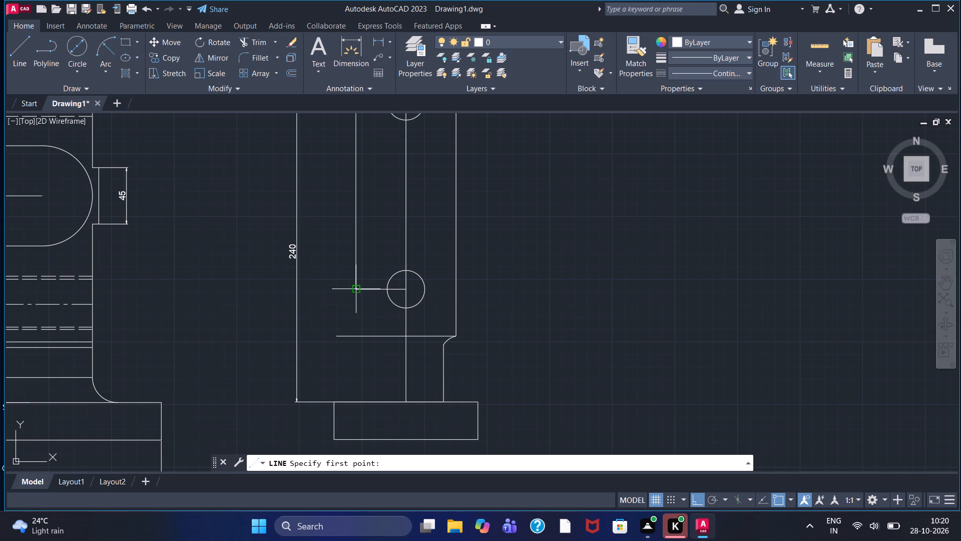
left_click(357, 288)
left_click(355, 418)
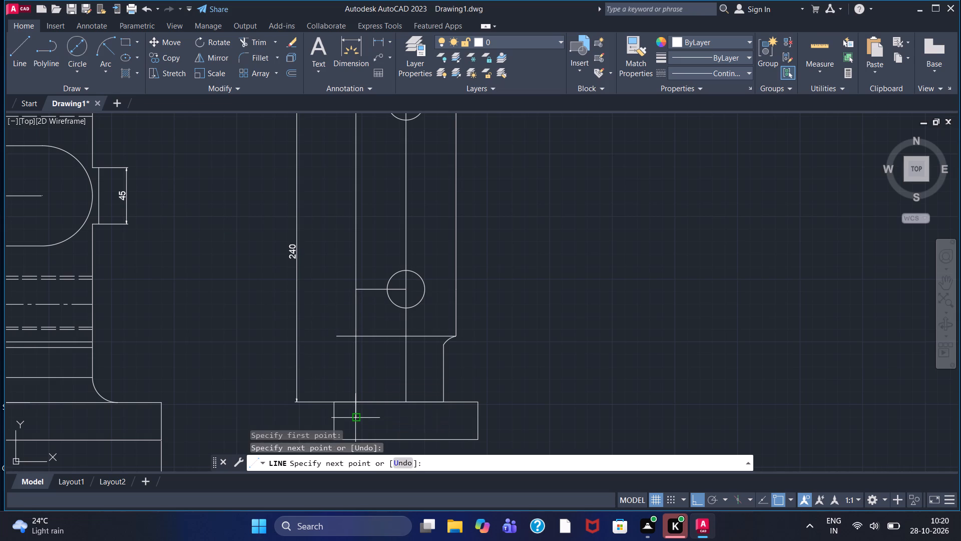
right_click(355, 418)
left_click(379, 279)
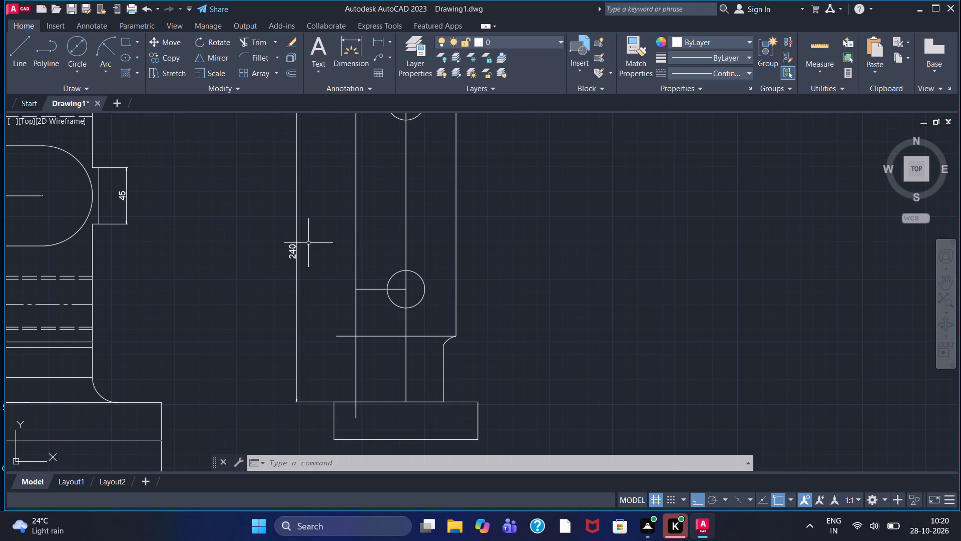
Trim the horizontal line's overhang beyond the left edge and remove the new vertical line's portions below the horizontal line.
left_click(246, 43)
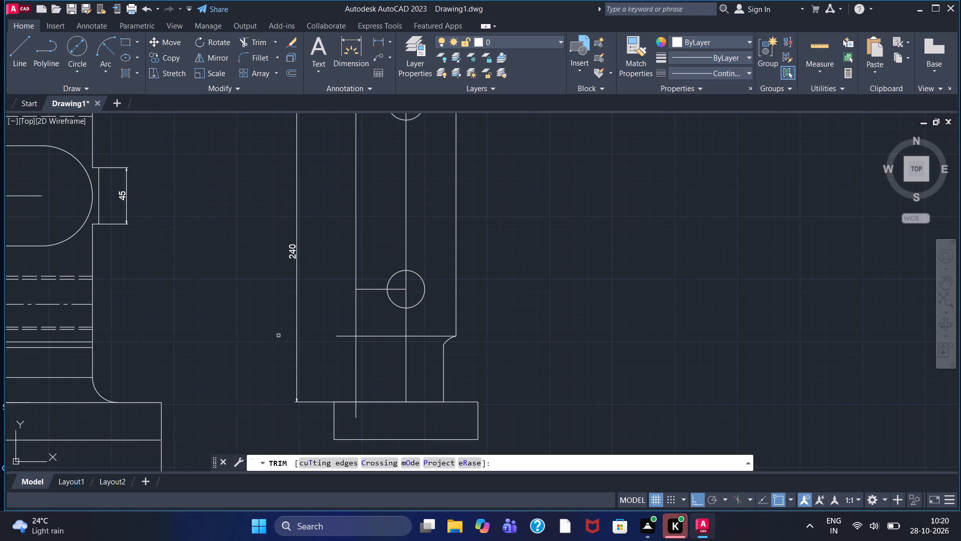
left_click(342, 336)
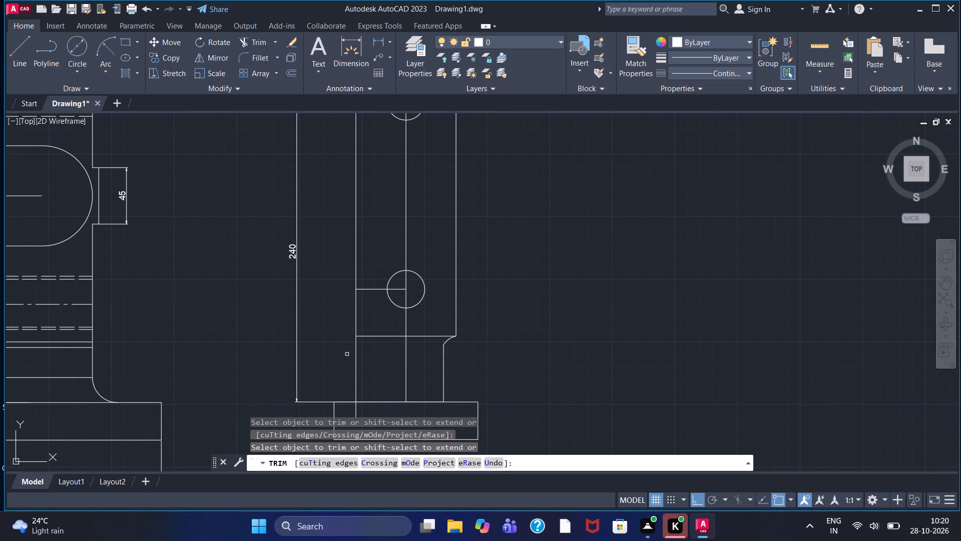
left_click(359, 353)
left_click(344, 358)
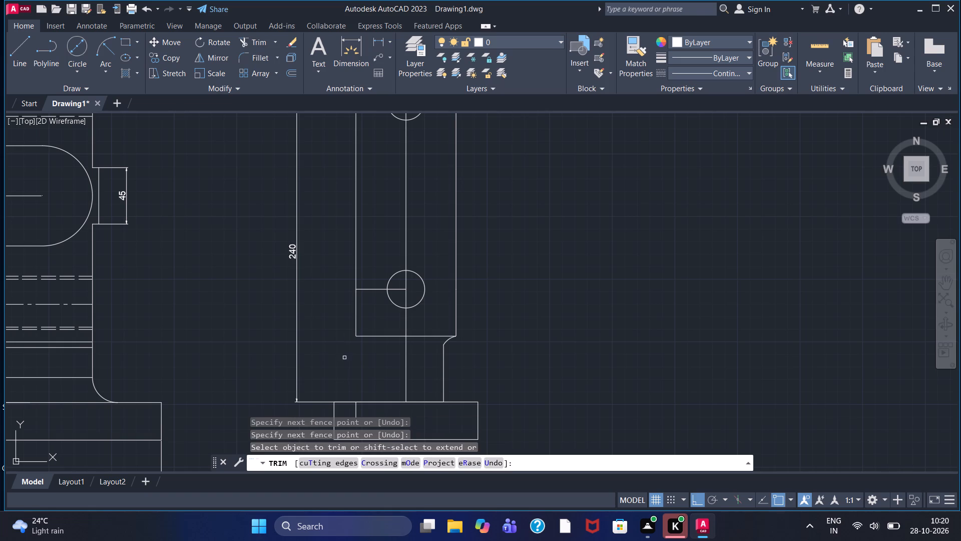
left_click(357, 412)
Draw a 30-long horizontal line leftward along the base's top edge from the foot of the vertical centre line.
left_click(18, 61)
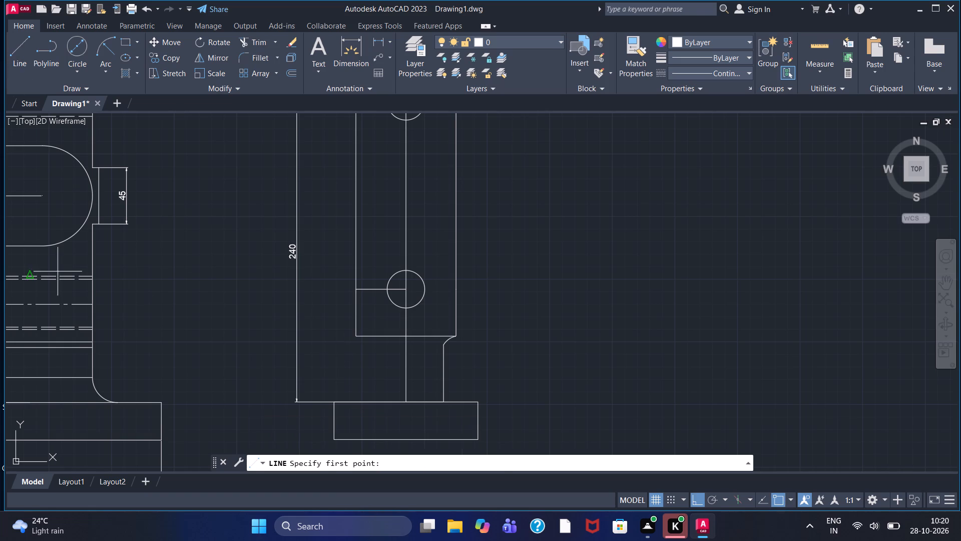
left_click(403, 400)
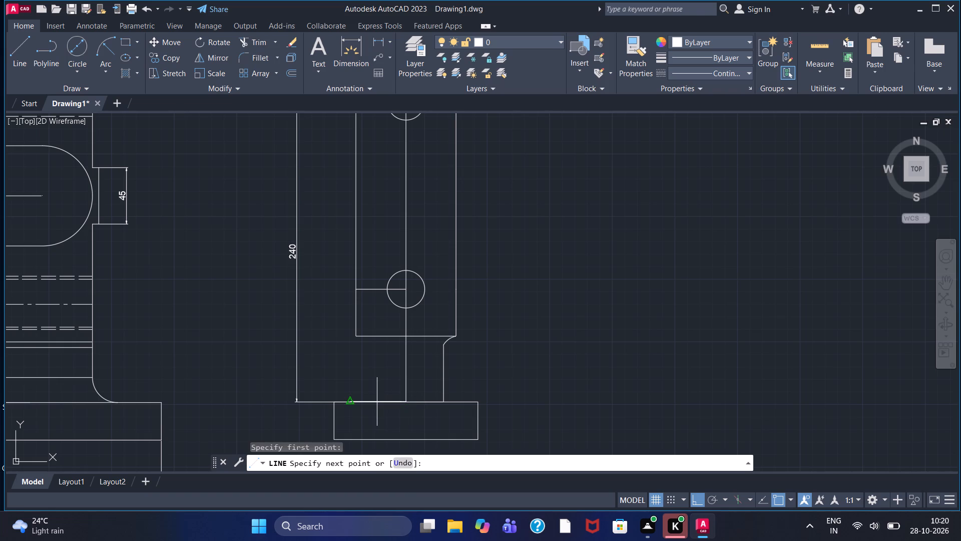
type("30")
key("Return")
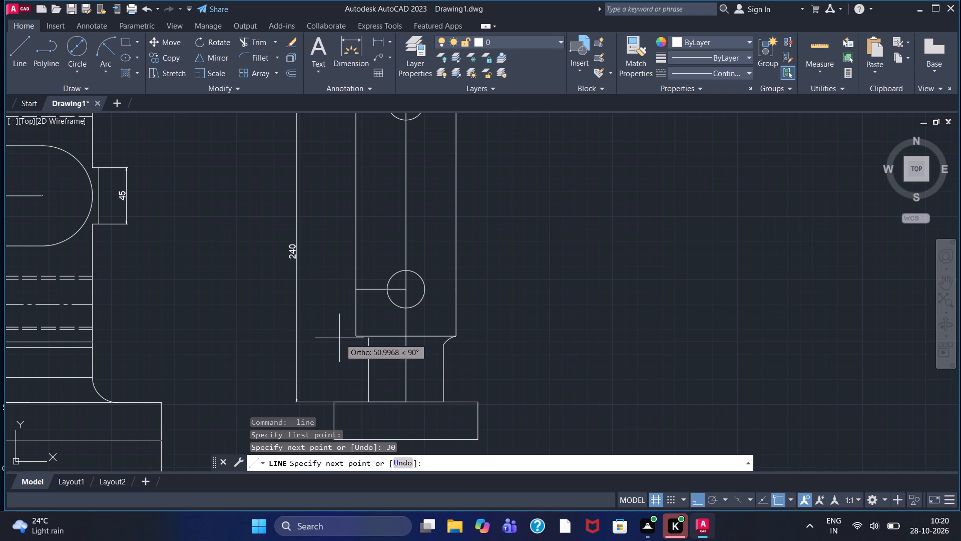
key("Escape")
Draw a horizontal line from the radius 15 arc's lower end leftward past the upright's left edge.
scroll(352, 347, "down", 1)
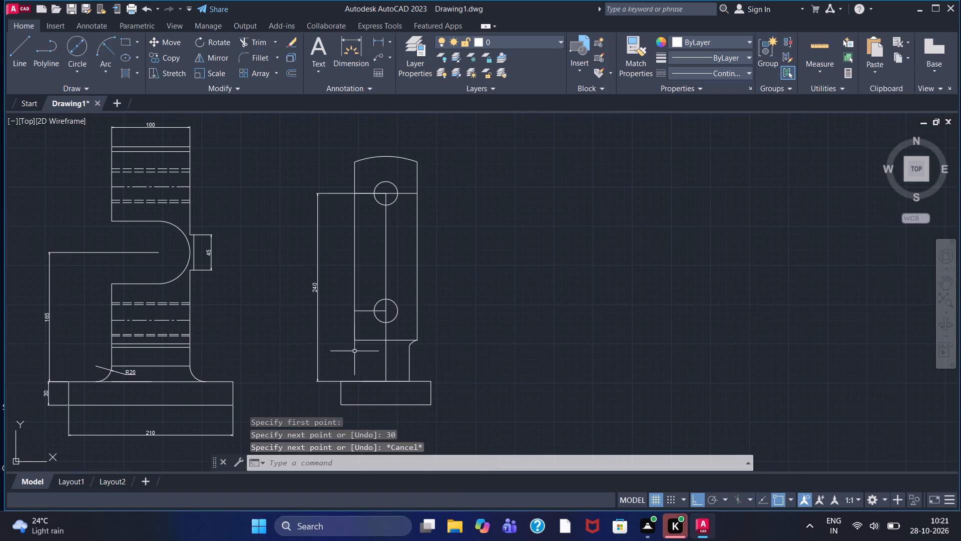
scroll(381, 343, "up", 2)
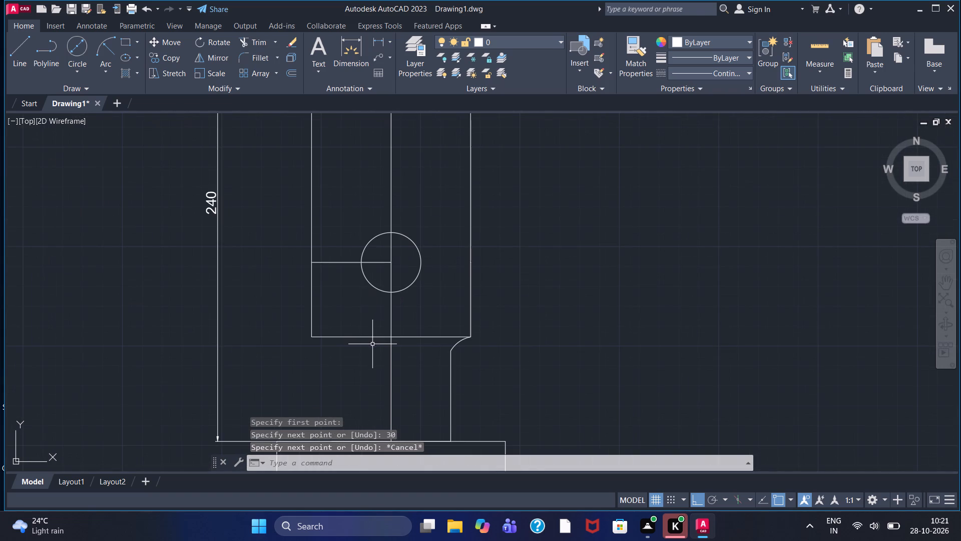
middle_click_drag(421, 386, 433, 354)
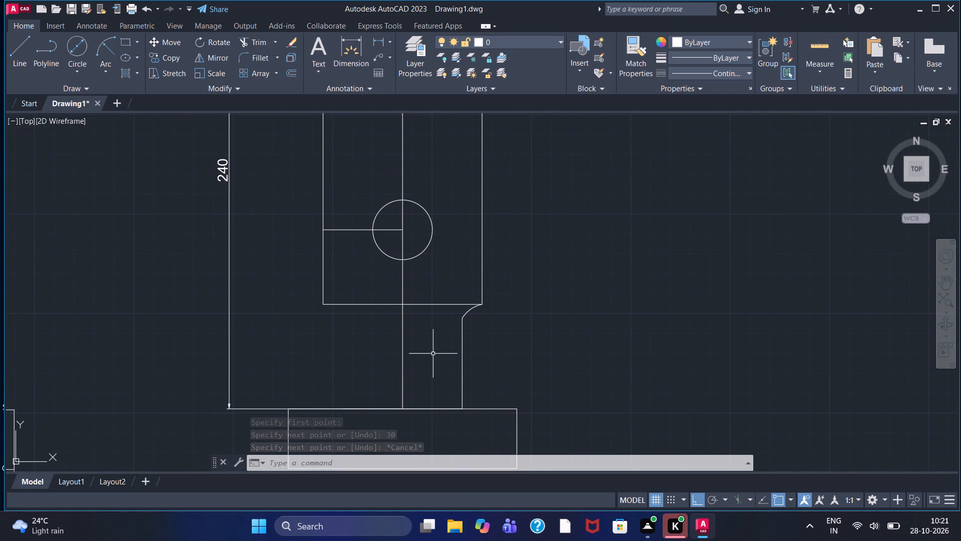
scroll(433, 354, "down", 2)
middle_click_drag(434, 349, 438, 339)
middle_click_drag(405, 343, 408, 355)
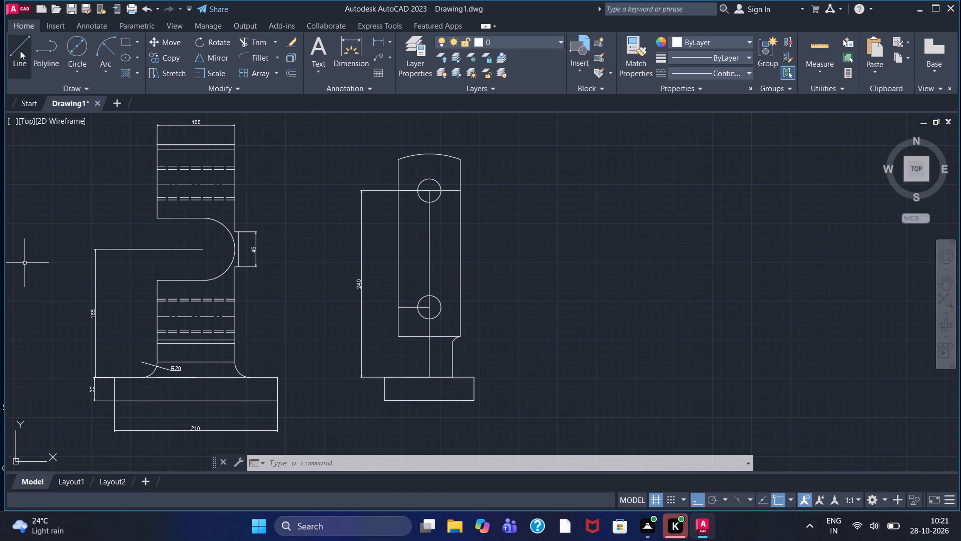
left_click(20, 51)
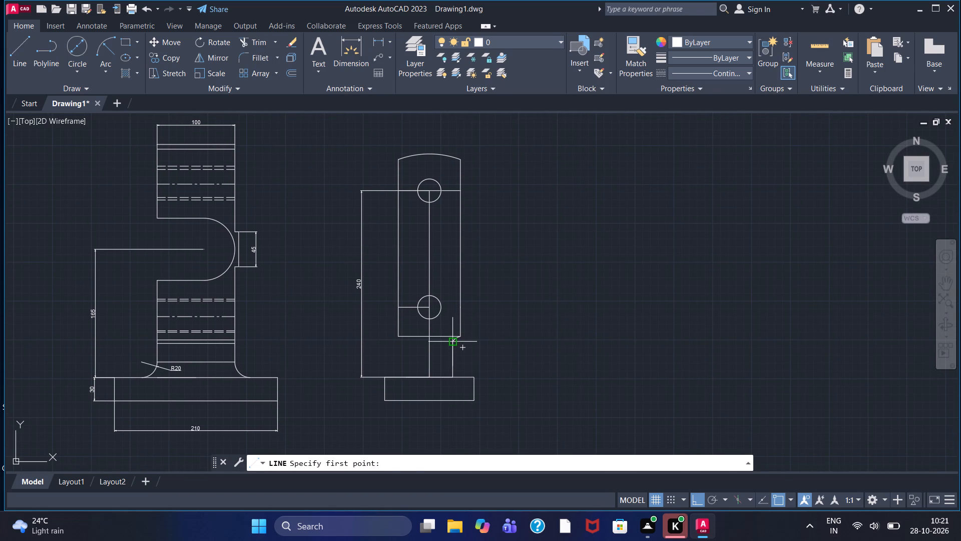
left_click(452, 344)
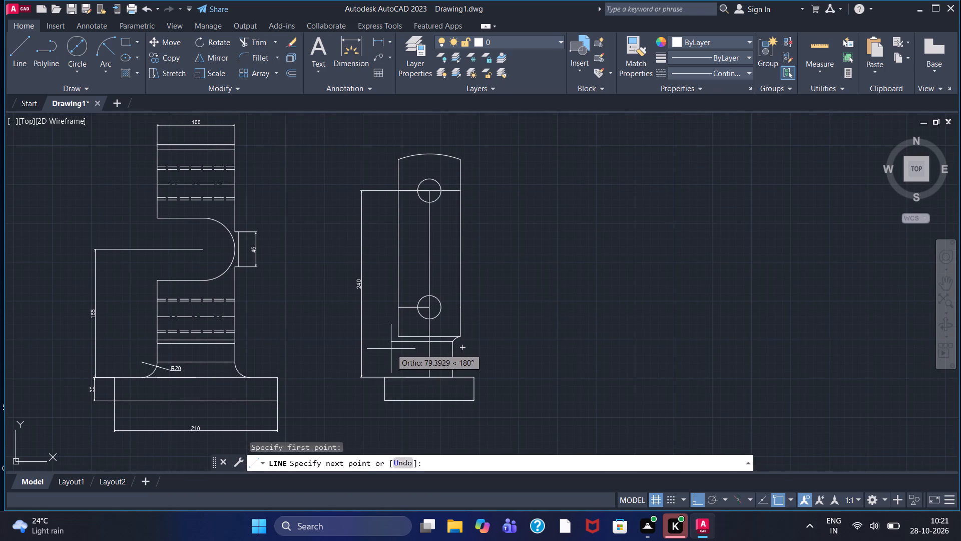
left_click(383, 347)
key("Escape")
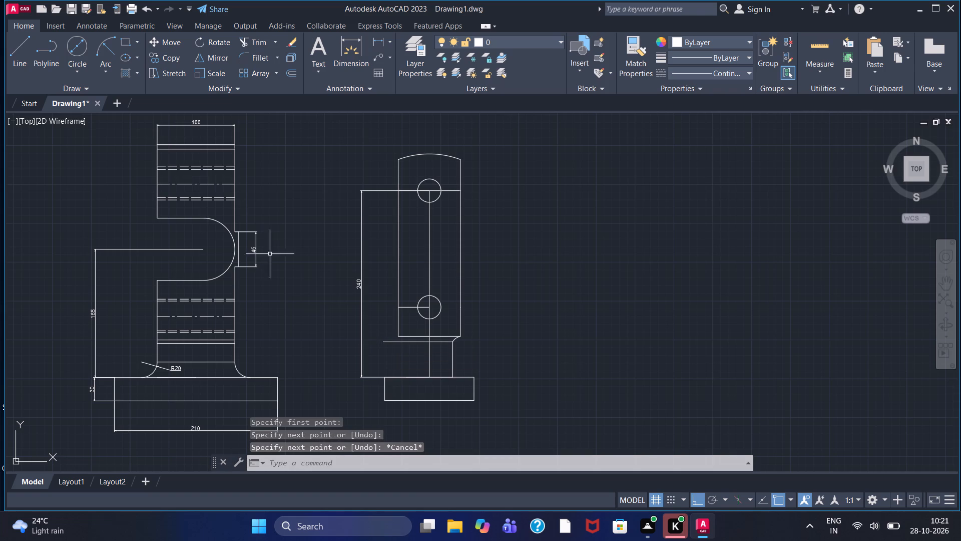
Draw a vertical line from the upright's lower left corner down into the base.
left_click(27, 58)
scroll(451, 397, "up", 2)
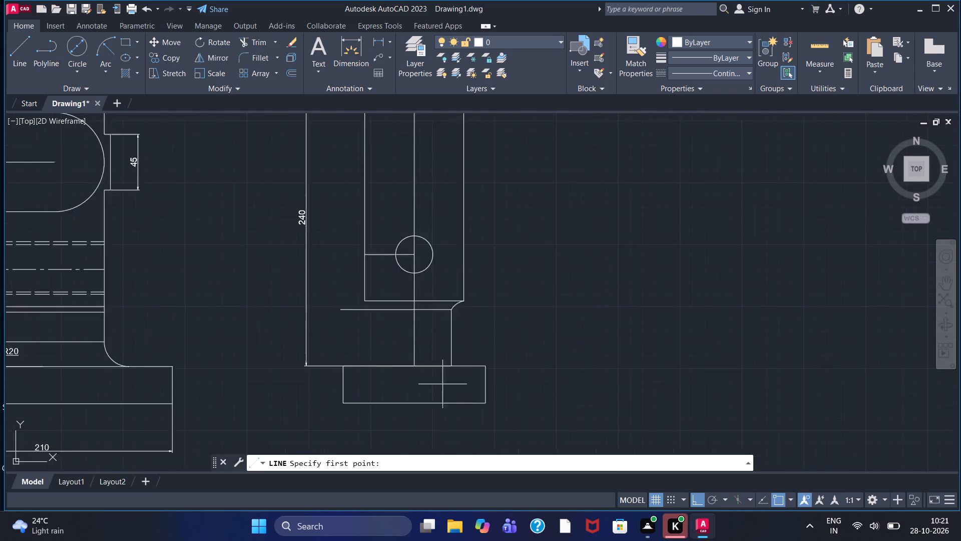
left_click(318, 252)
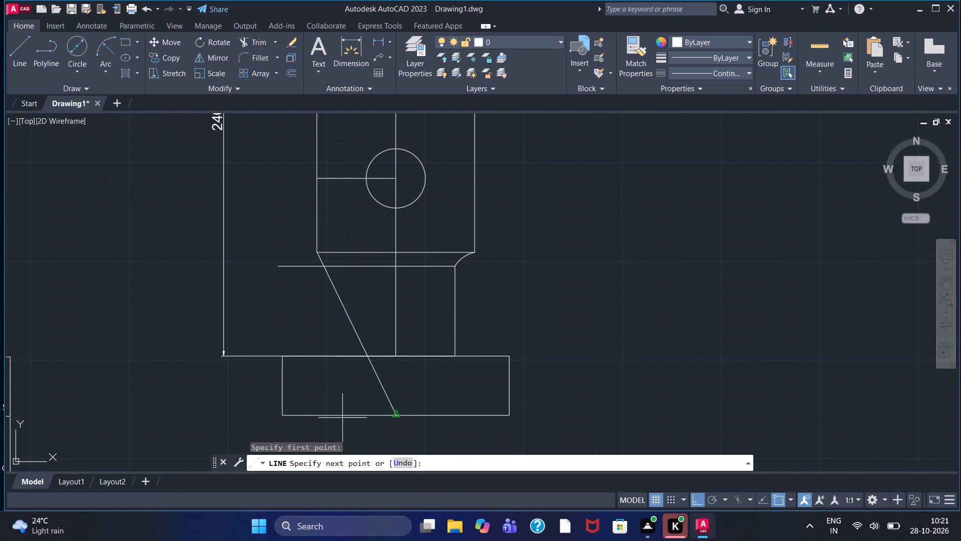
left_click(321, 381)
key("Escape")
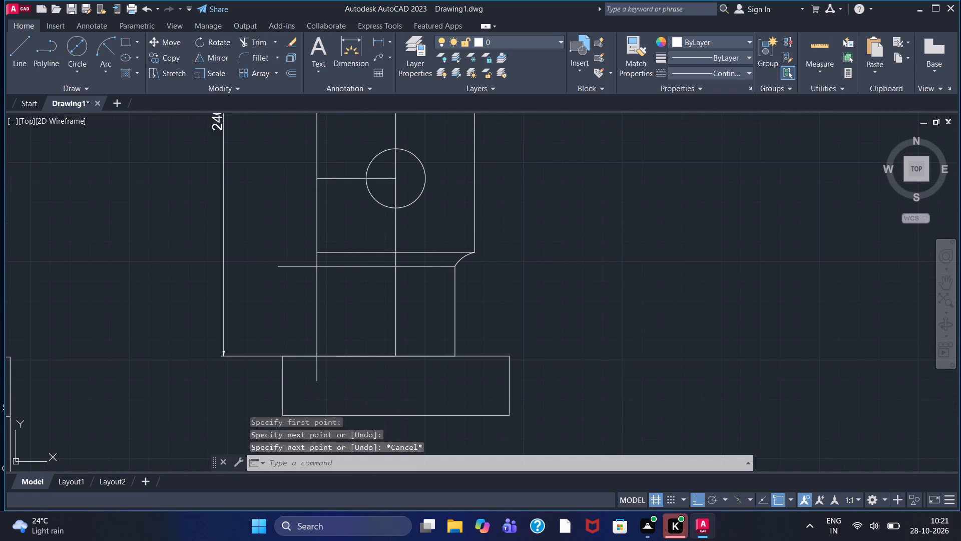
Trim the lower horizontal line's overhang at the left vertical line, and erase that vertical line below the upright's corner.
left_click(248, 39)
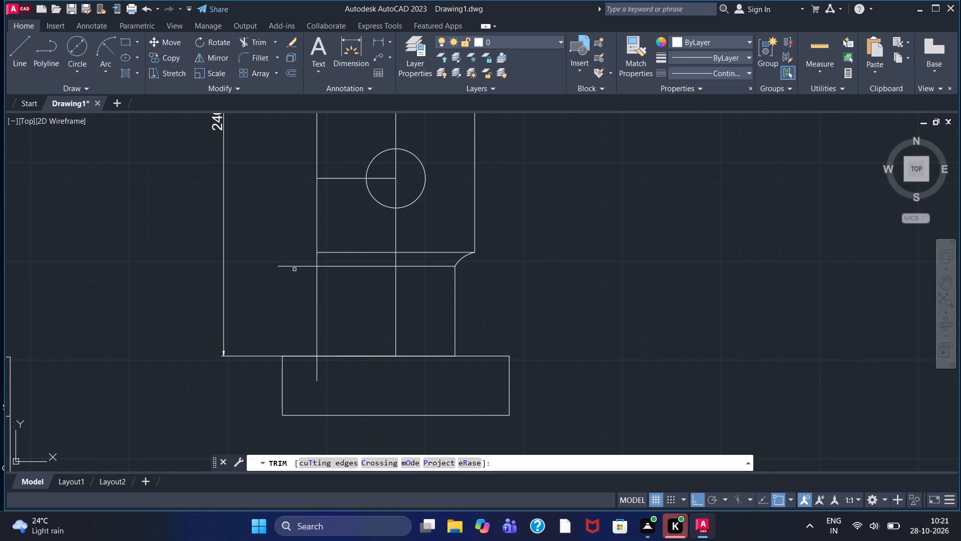
left_click(296, 267)
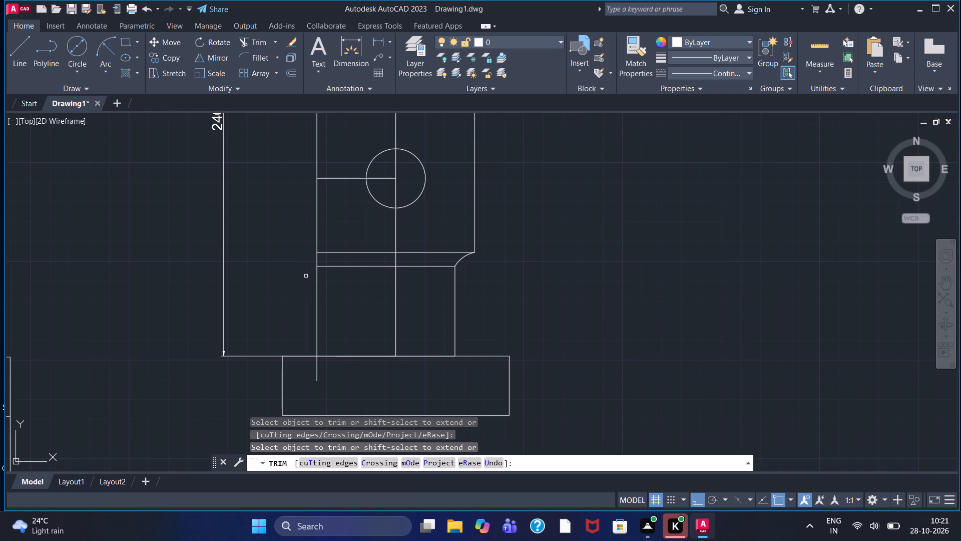
key("Escape")
left_click(317, 297)
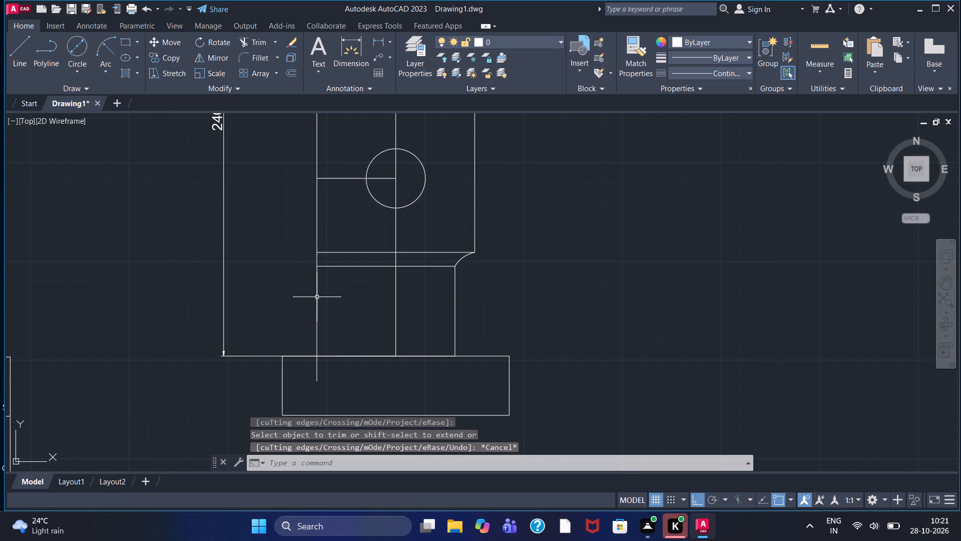
key("Delete")
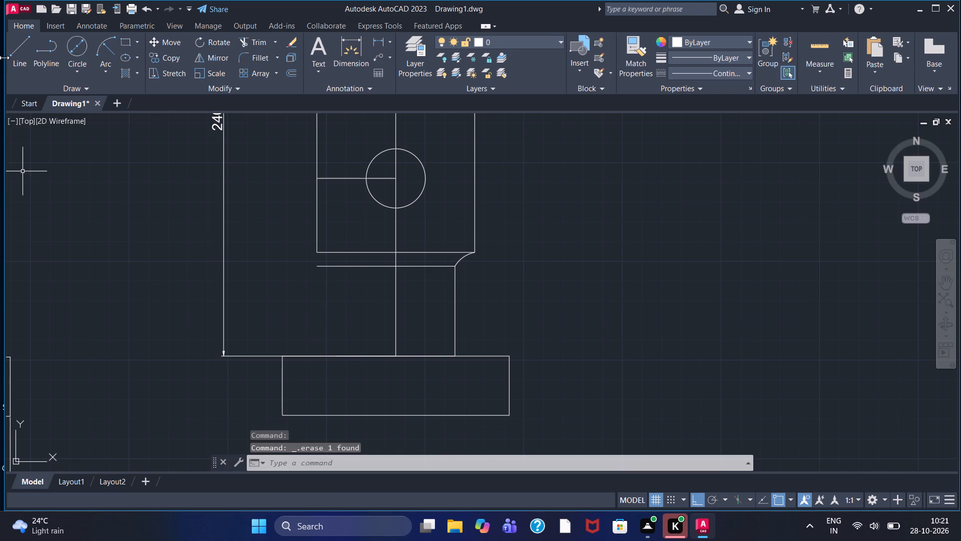
Draw a 30-long line leftward from the centre line's foot along the base top, continuing vertically up past the lower horizontal line.
left_click(11, 56)
left_click(395, 353)
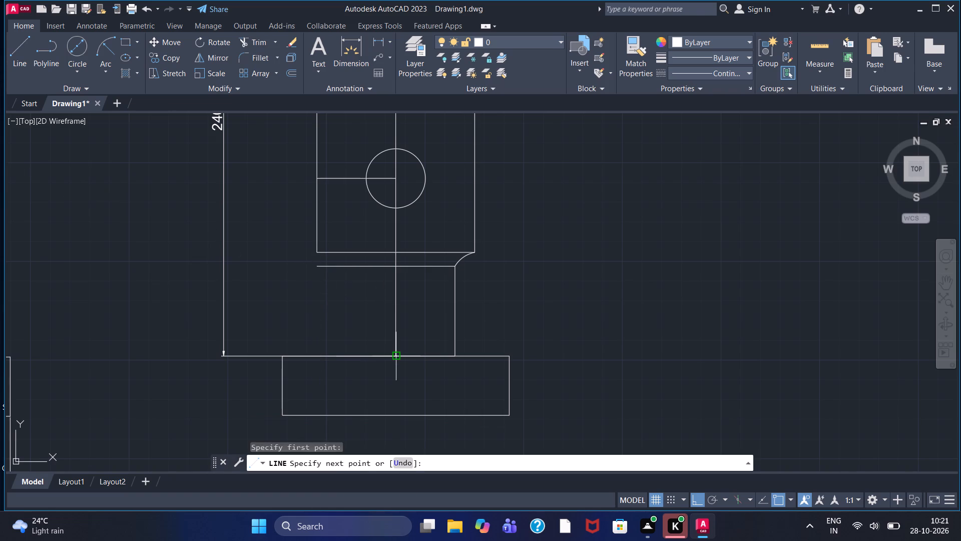
type("30")
key("Return")
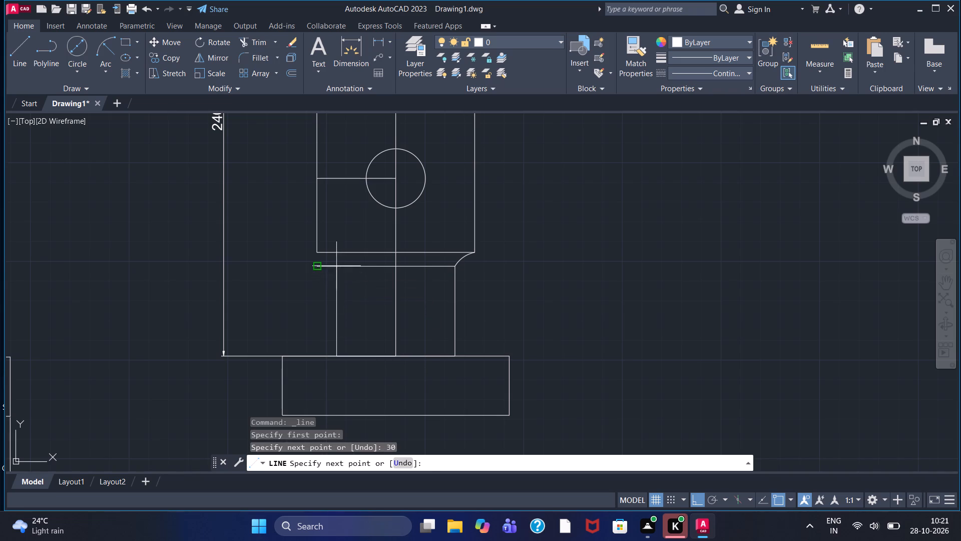
scroll(339, 262, "up", 2)
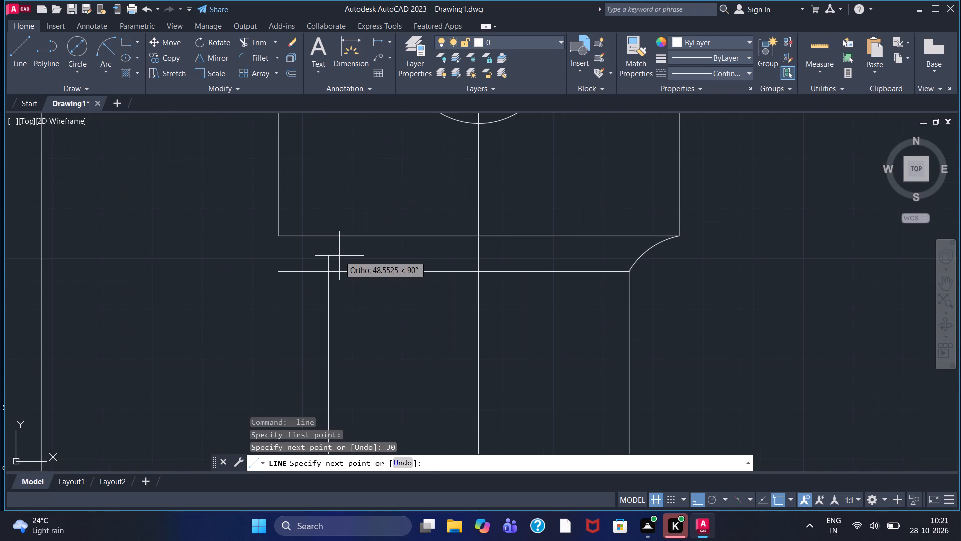
left_click(339, 256)
key("Escape")
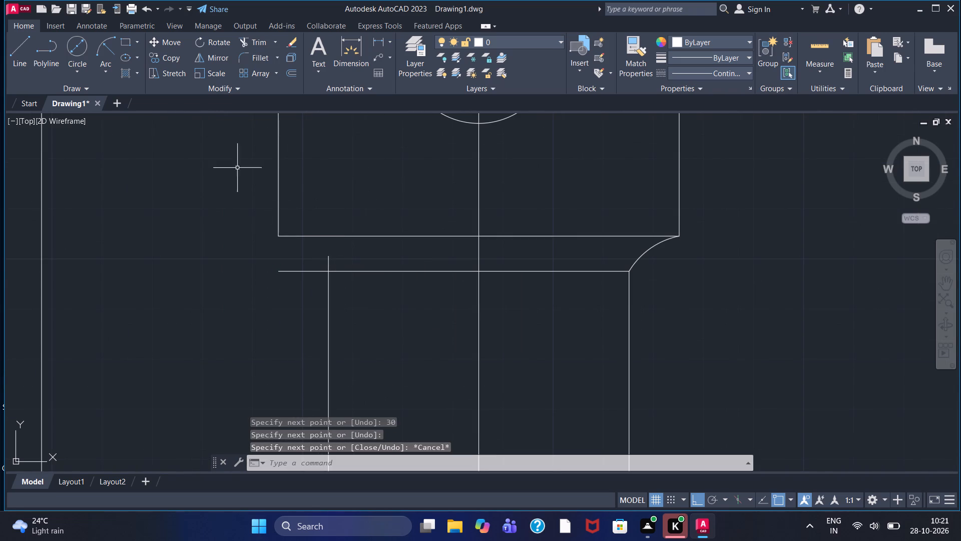
Trim the overhangs of the lower horizontal line and the new vertical line where they cross at the neck's upper left corner.
left_click(254, 42)
left_click(318, 272)
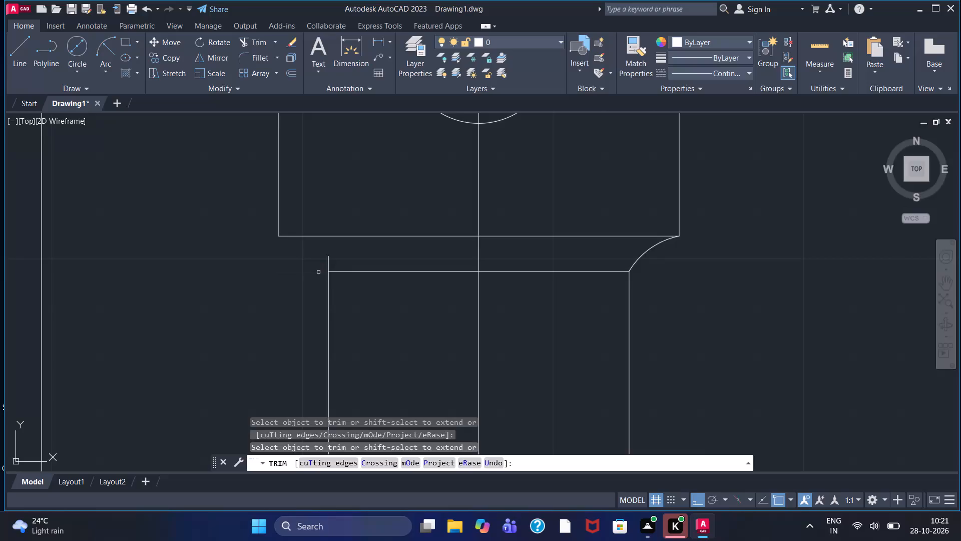
left_click(327, 261)
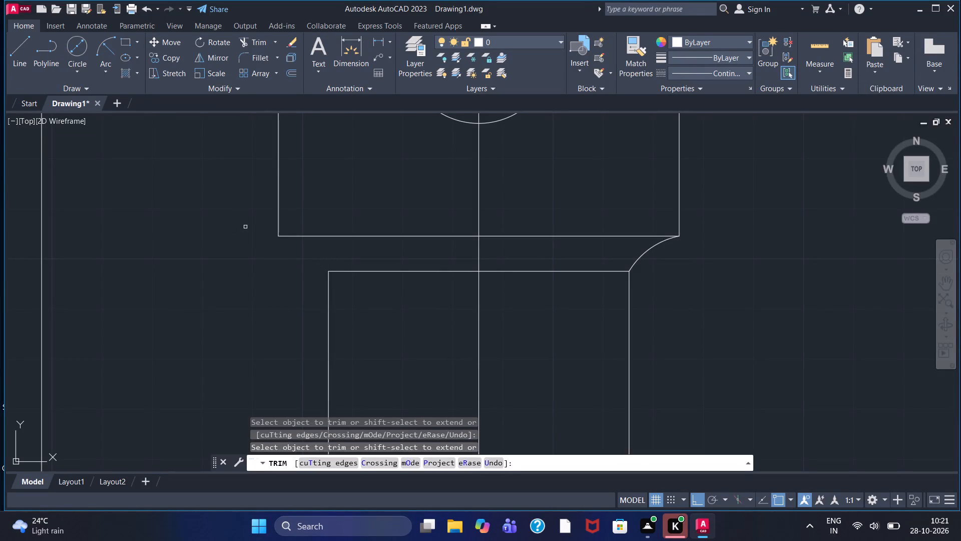
Draw a start-end-radius arc of radius 15 from the neck's upper left corner to the upright's lower left corner.
left_click(102, 53)
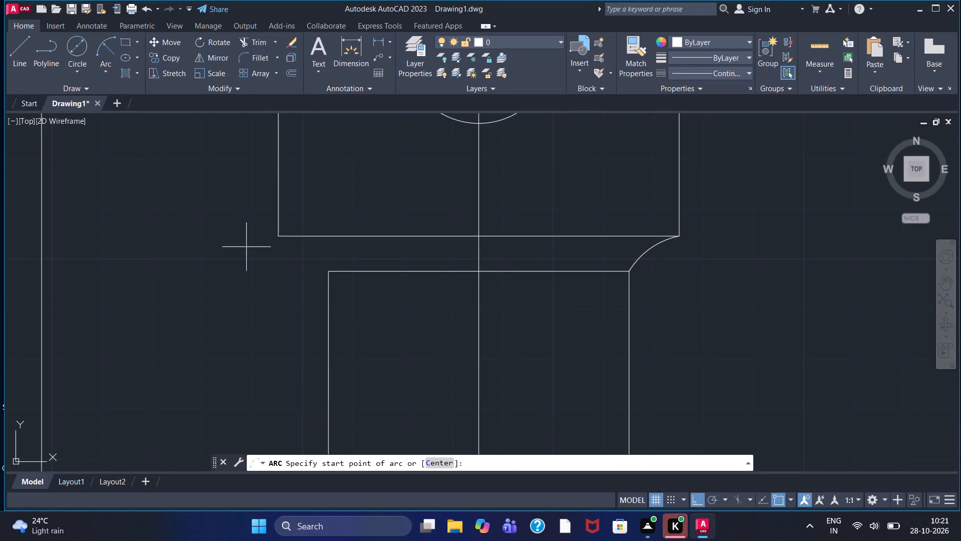
left_click(331, 275)
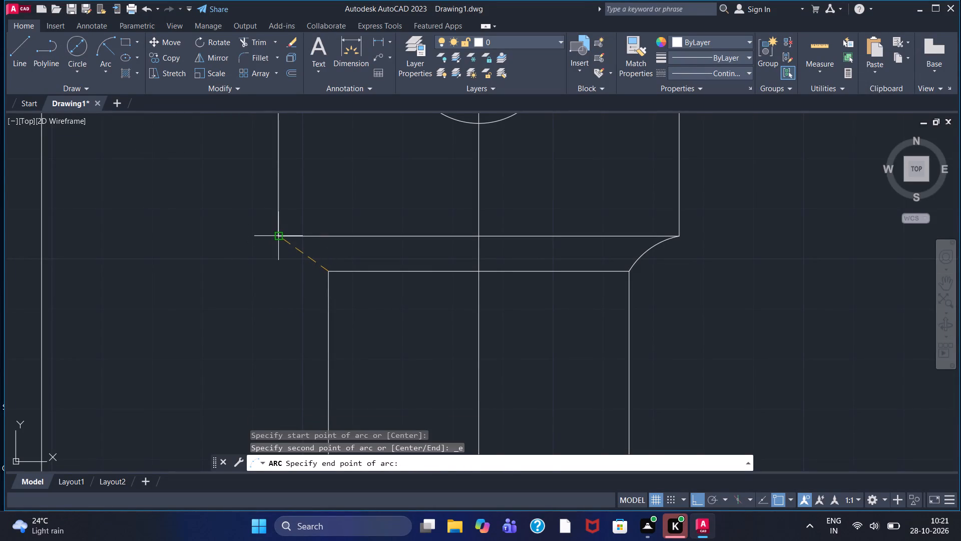
left_click(278, 236)
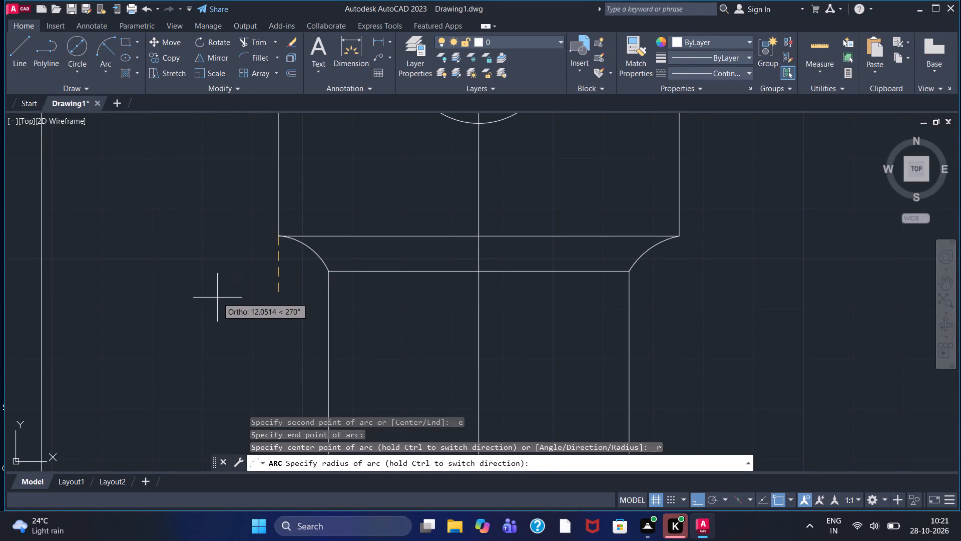
type("15")
key("Return")
key("Escape")
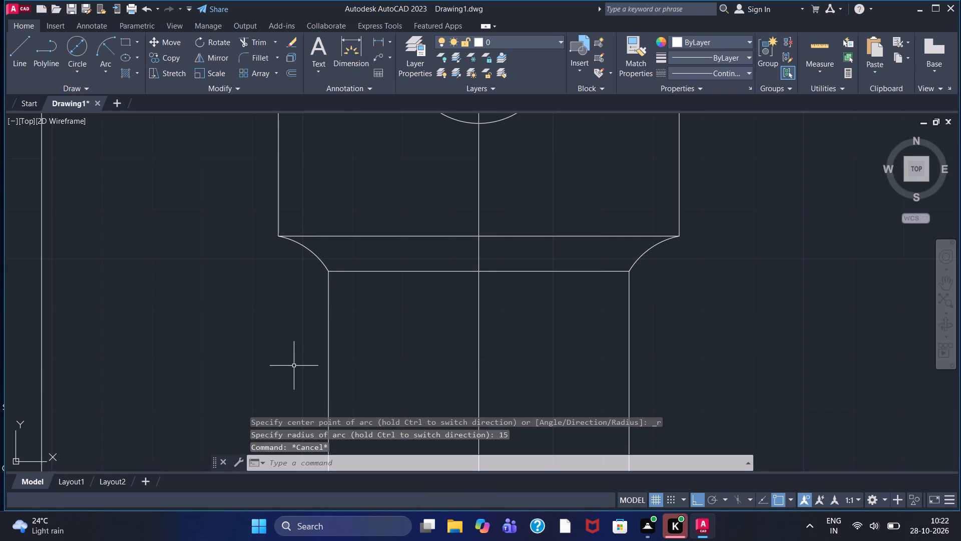
Erase the horizontal line joining the lower ends of the two radius 15 arcs.
left_click(386, 272)
key("Delete")
Draw a line 5 up from the neck's lower left corner and horizontally across the neck, trimming the overhang past its right edge.
scroll(389, 288, "down", 2)
left_click(15, 48)
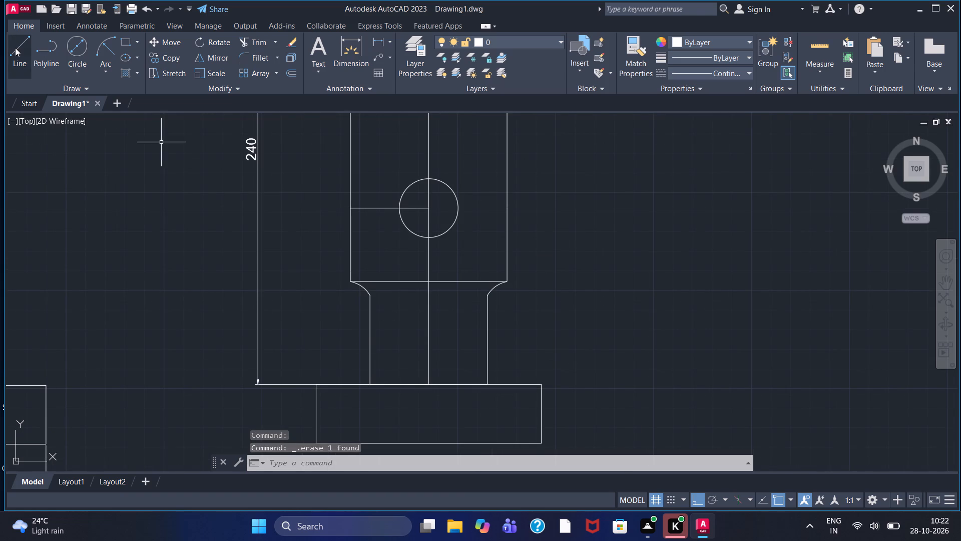
left_click_drag(370, 386, 370, 380)
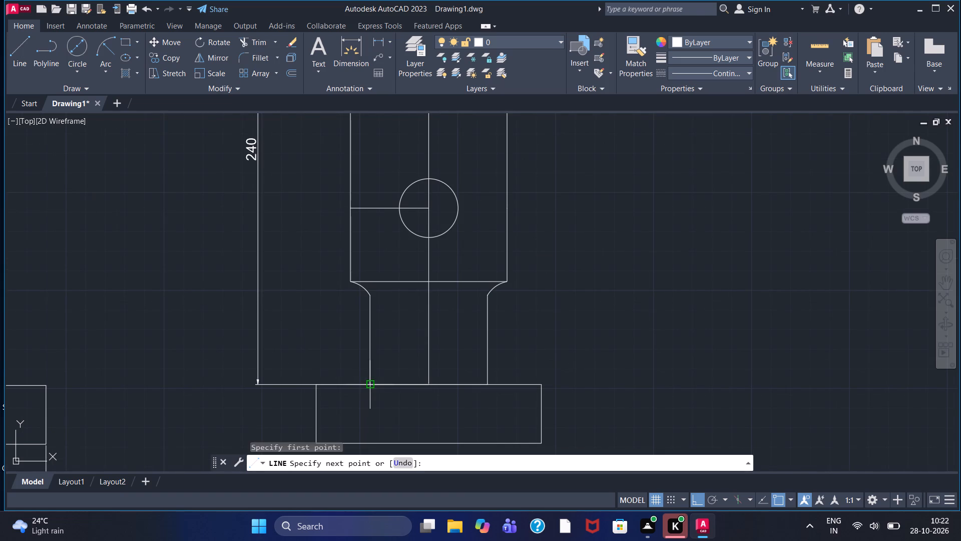
key("5")
key("Return")
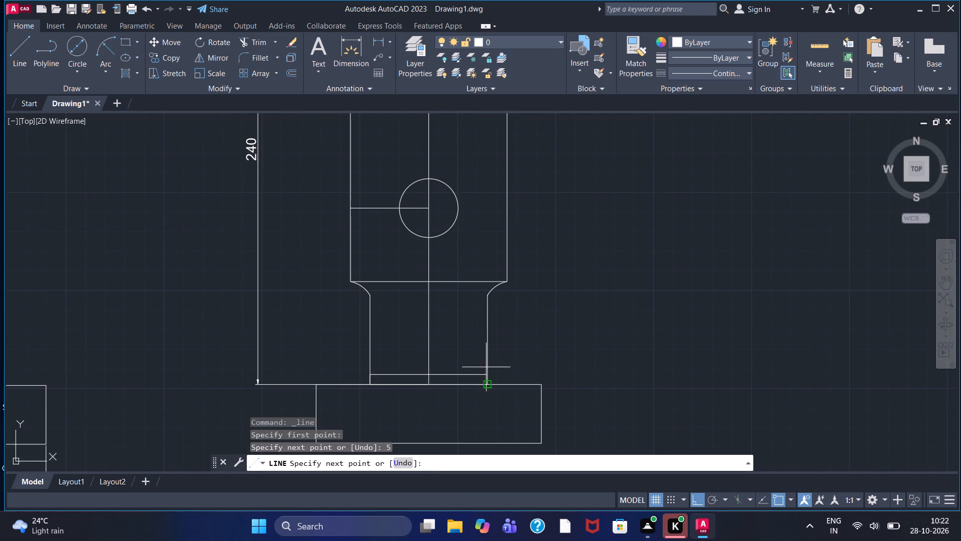
left_click(536, 361)
key("Escape")
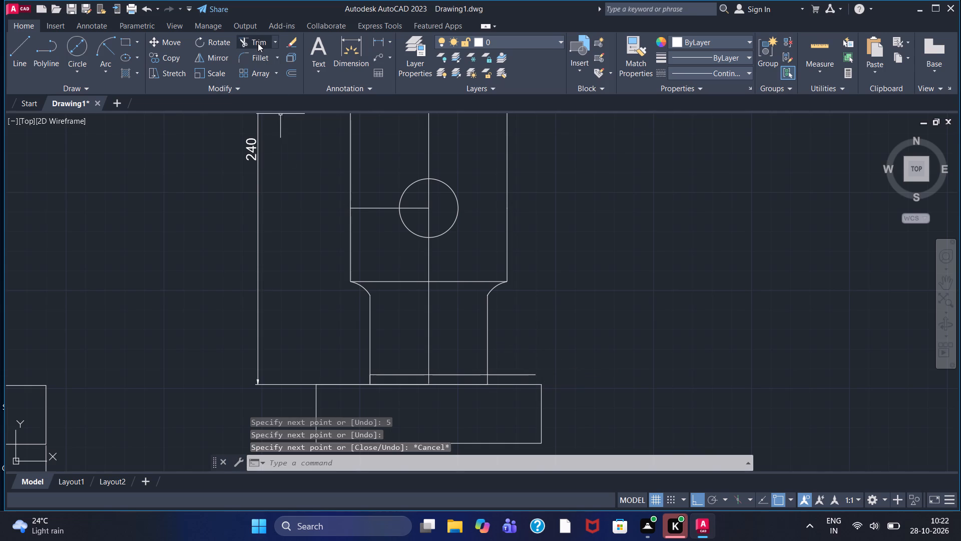
left_click(258, 43)
left_click(517, 375)
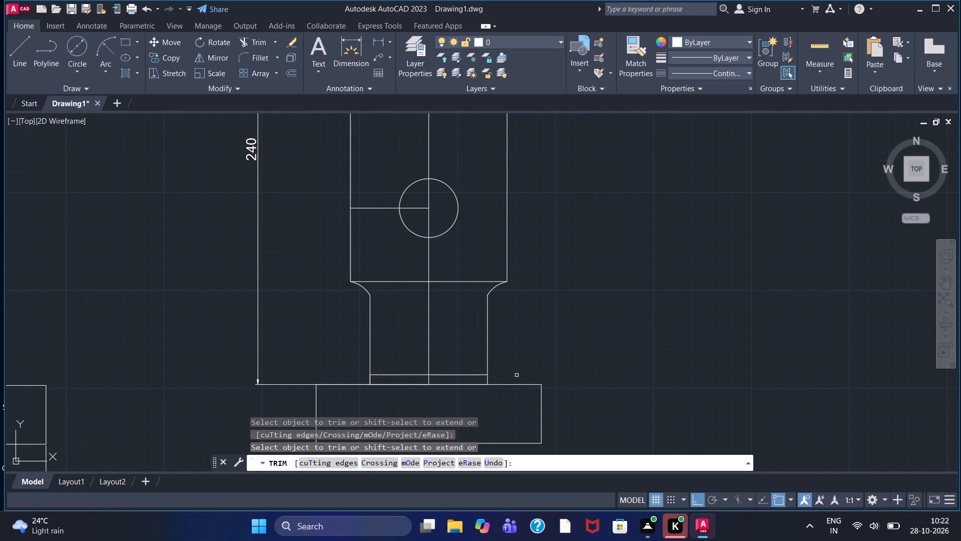
Trim away the horizontal line running from the lower circle's centre to the upright's left edge.
scroll(514, 373, "down", 1)
middle_click_drag(510, 367, 384, 362)
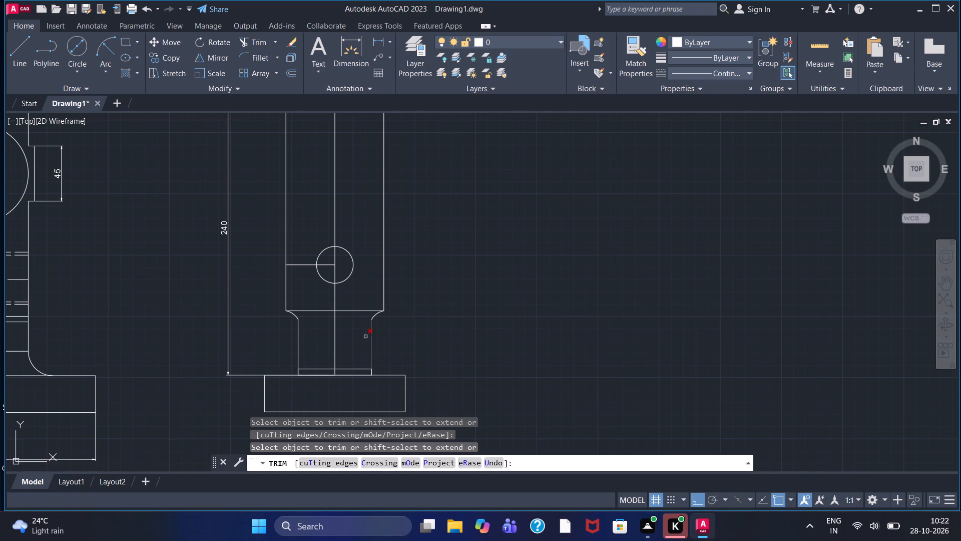
left_click(327, 264)
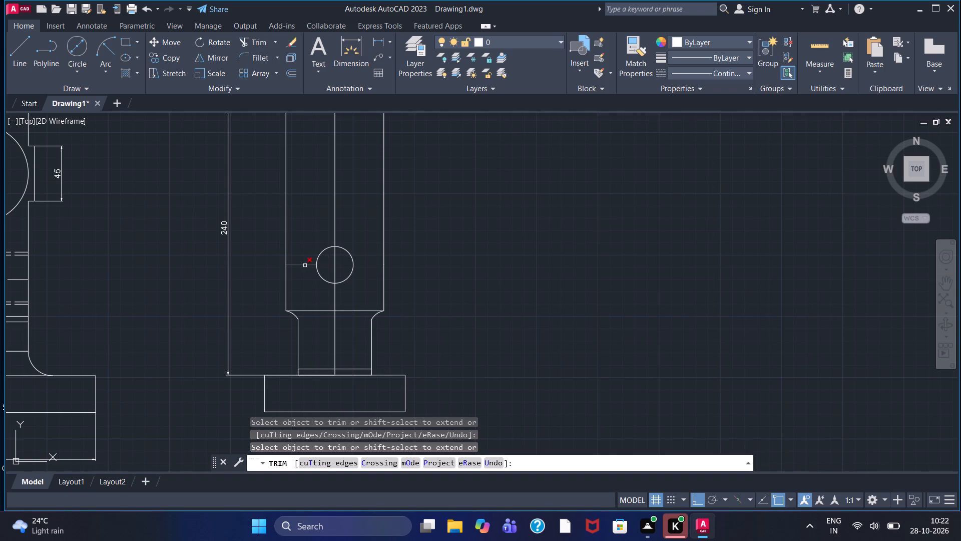
left_click(305, 265)
key("Escape")
Trim away the horizontal line through the upper circle inside and outside it, and remove the 240 dimension.
scroll(306, 270, "down", 1)
middle_click_drag(316, 234, 311, 302)
scroll(307, 291, "up", 1)
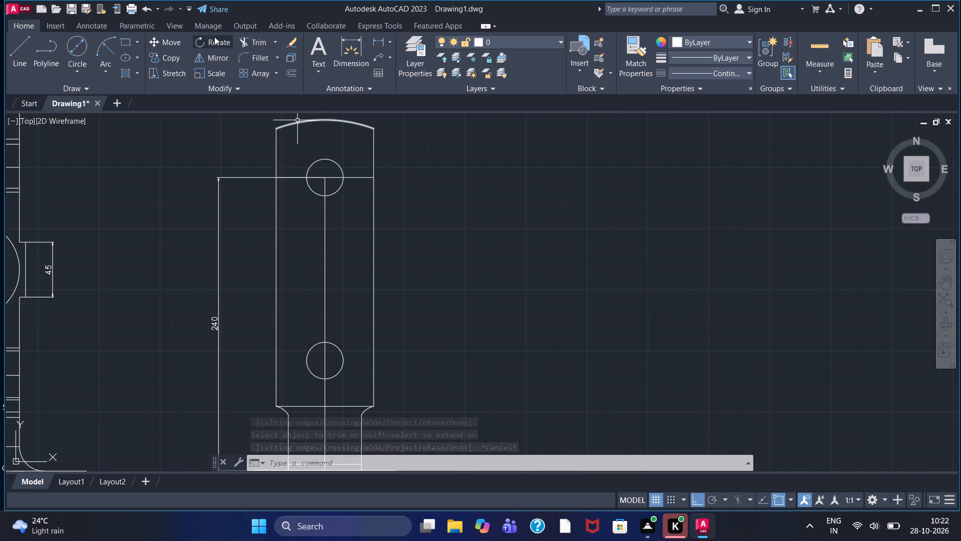
left_click(251, 40)
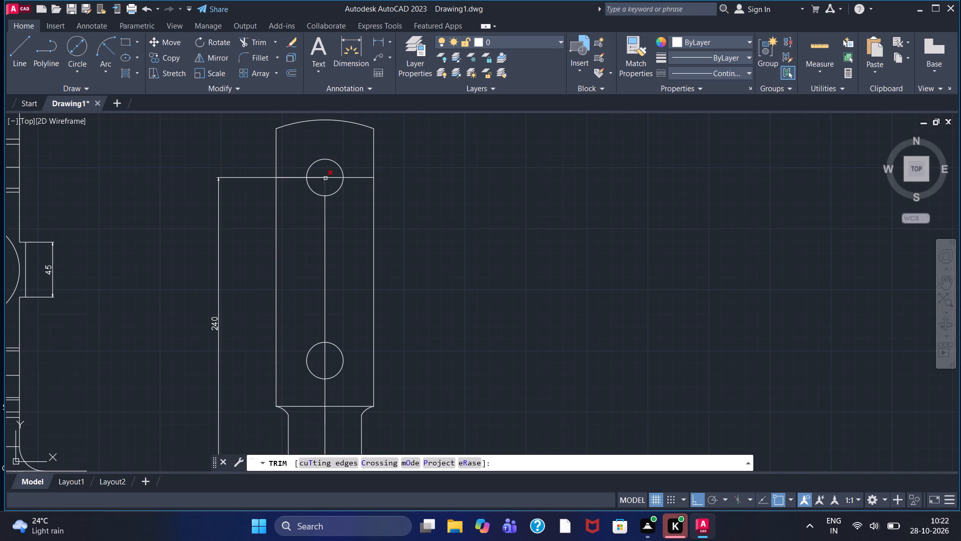
left_click(362, 178)
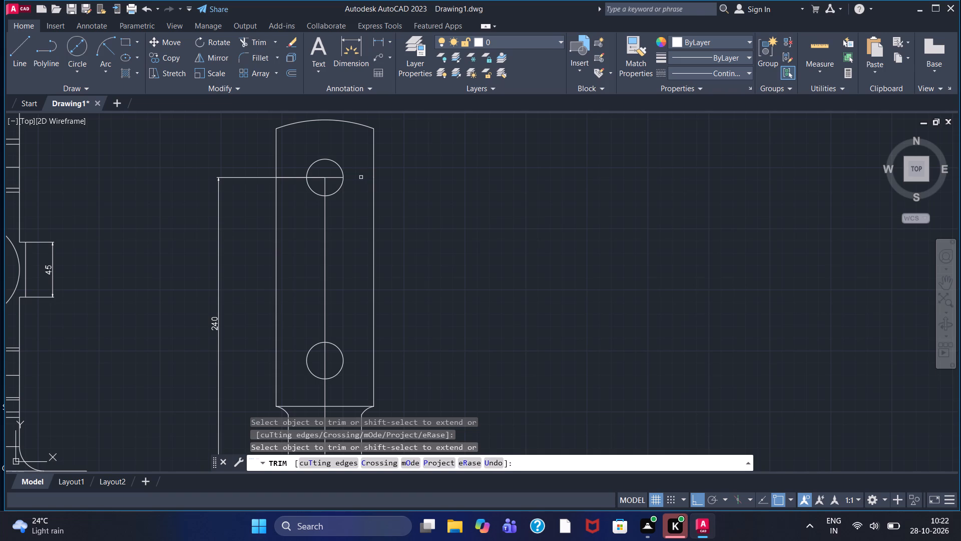
left_click(294, 178)
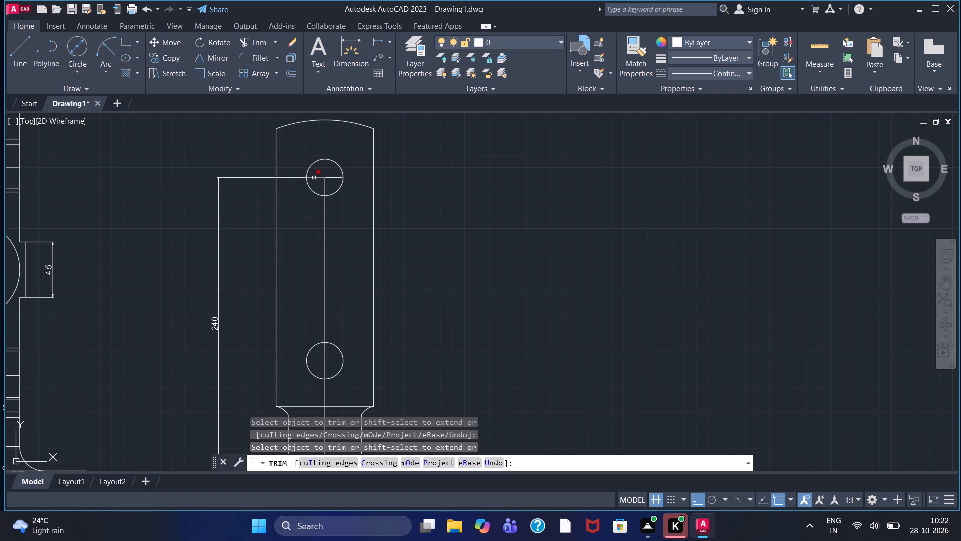
left_click(315, 178)
left_click(316, 178)
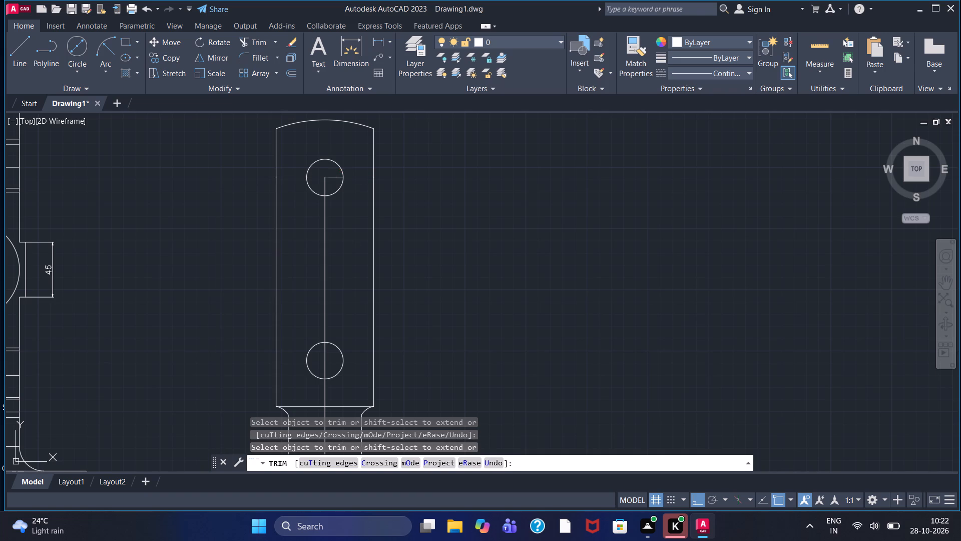
left_click(336, 176)
Trim away the vertical centre line inside both circles, between them, and down through the neck to the base.
left_click(326, 182)
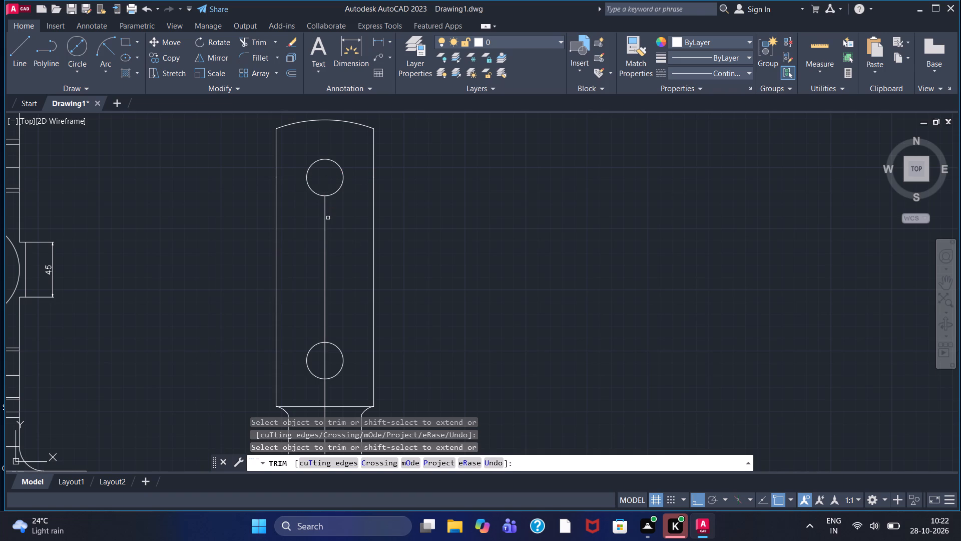
left_click(328, 218)
left_click(322, 226)
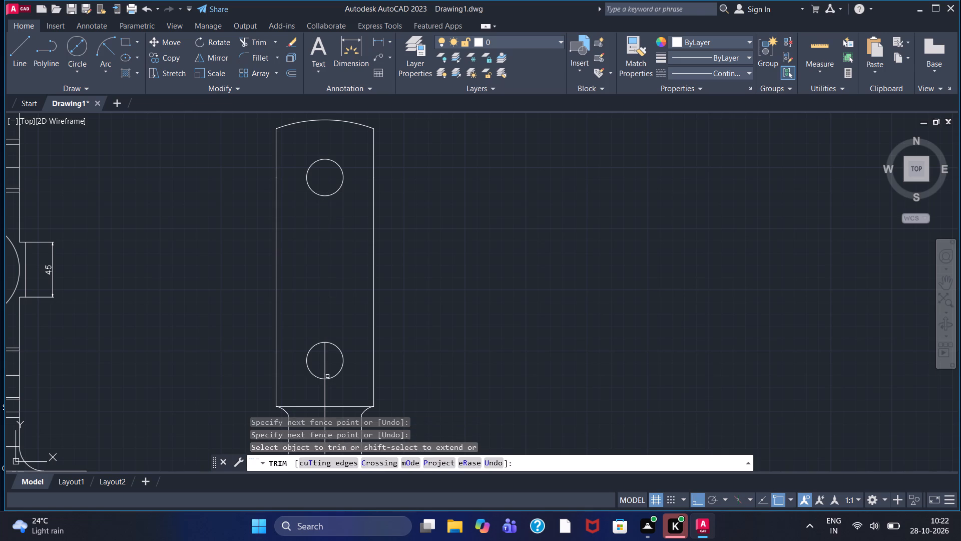
left_click(326, 370)
middle_click_drag(331, 276, 318, 192)
scroll(330, 269, "down", 1)
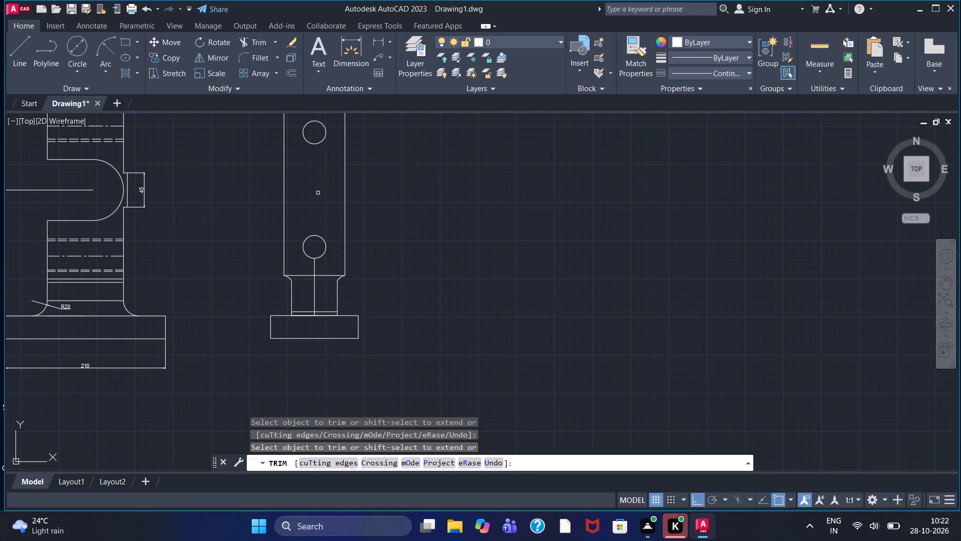
left_click(314, 268)
left_click(316, 294)
scroll(316, 300, "up", 3)
left_click(305, 359)
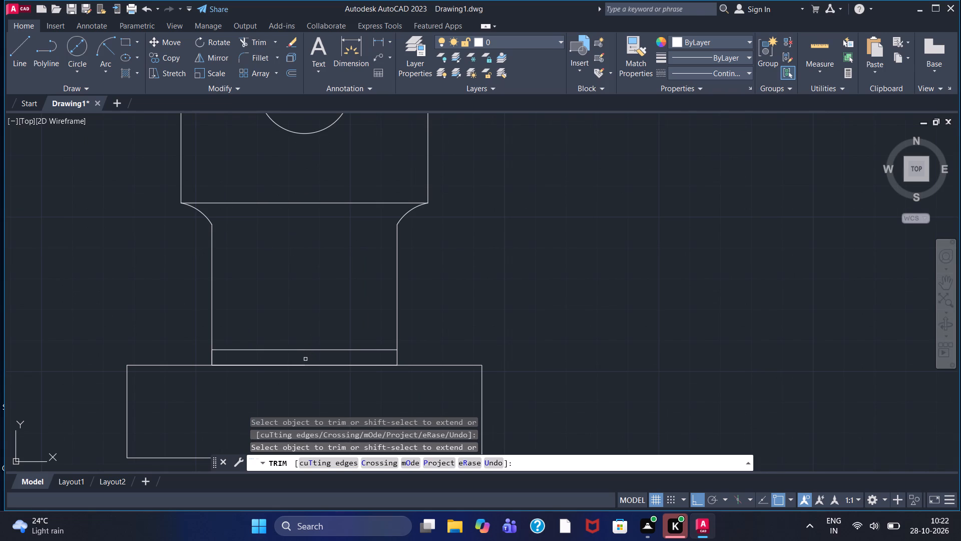
key("Escape")
Draw a horizontal line about 108 long across the upright just above the lower circle, extending past both edges.
scroll(305, 338, "down", 1)
middle_click_drag(297, 307, 311, 375)
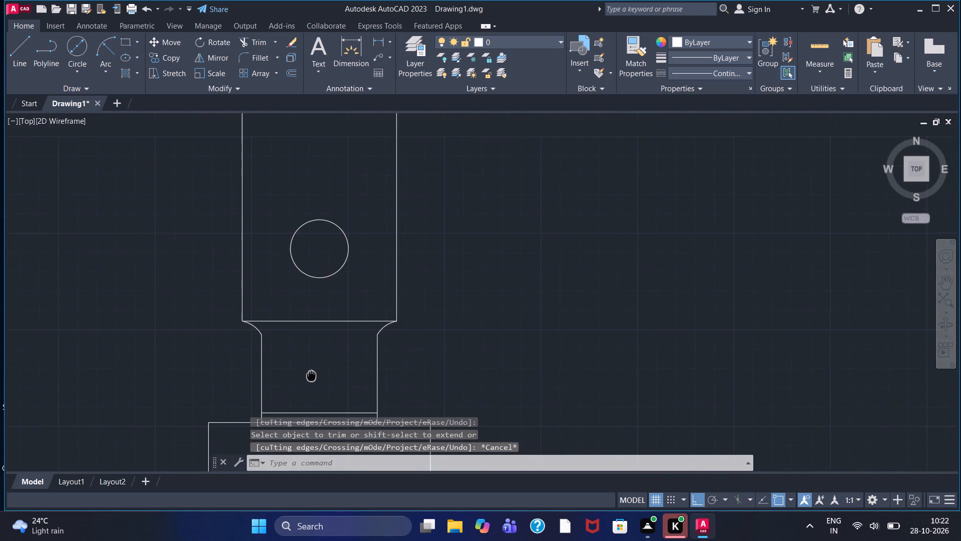
scroll(311, 368, "down", 1)
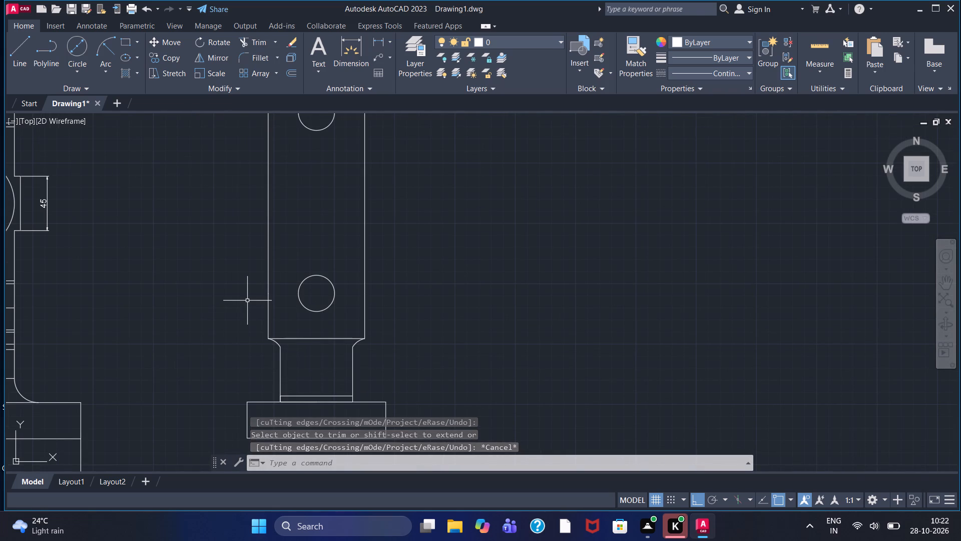
middle_click_drag(230, 264, 231, 316)
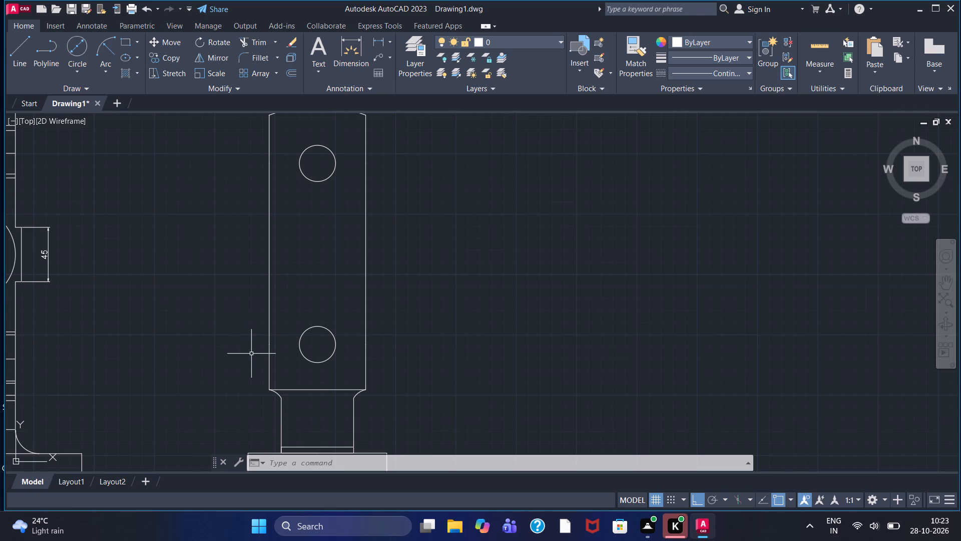
left_click(23, 70)
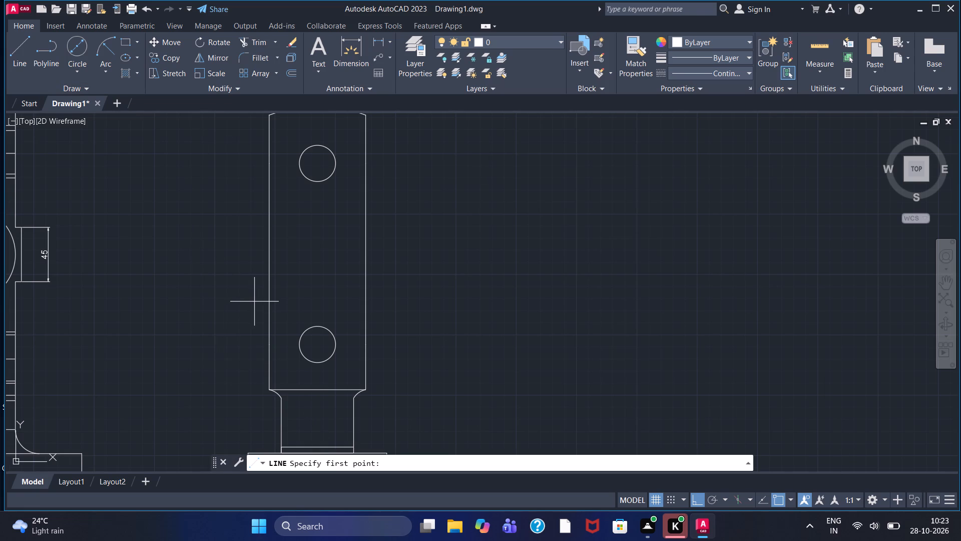
left_click(259, 301)
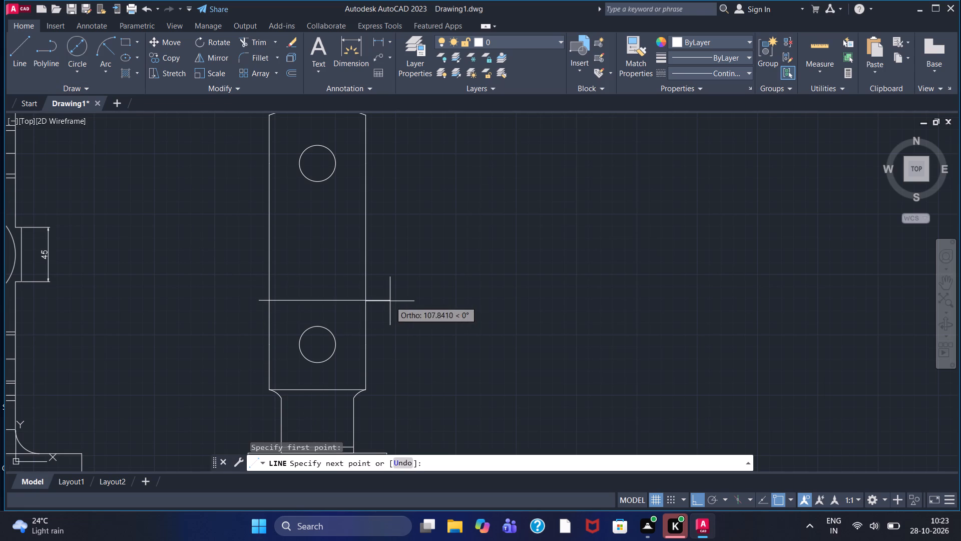
left_click(390, 301)
right_click(390, 301)
left_click(405, 307)
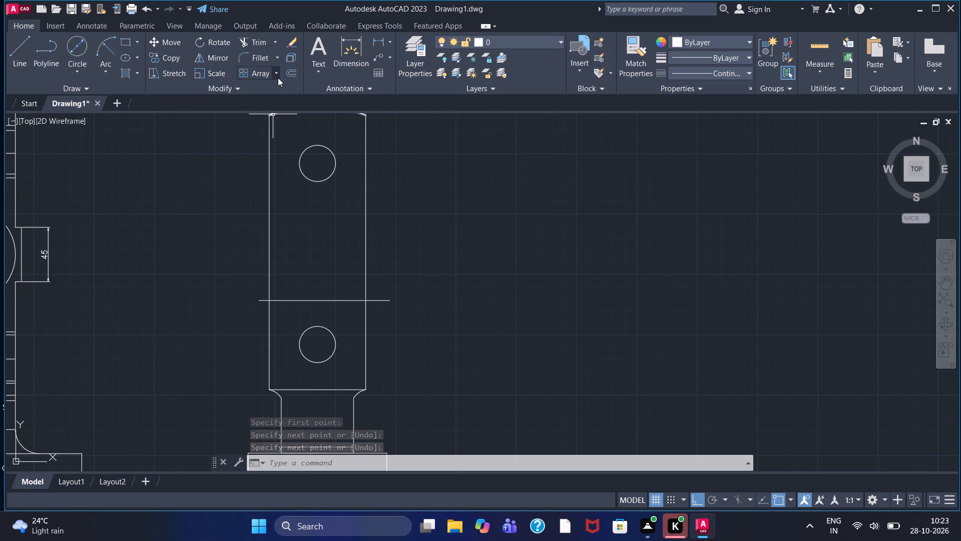
Offset the horizontal line through picked points to add a parallel line just above it and two more just below the upper circle.
left_click(291, 77)
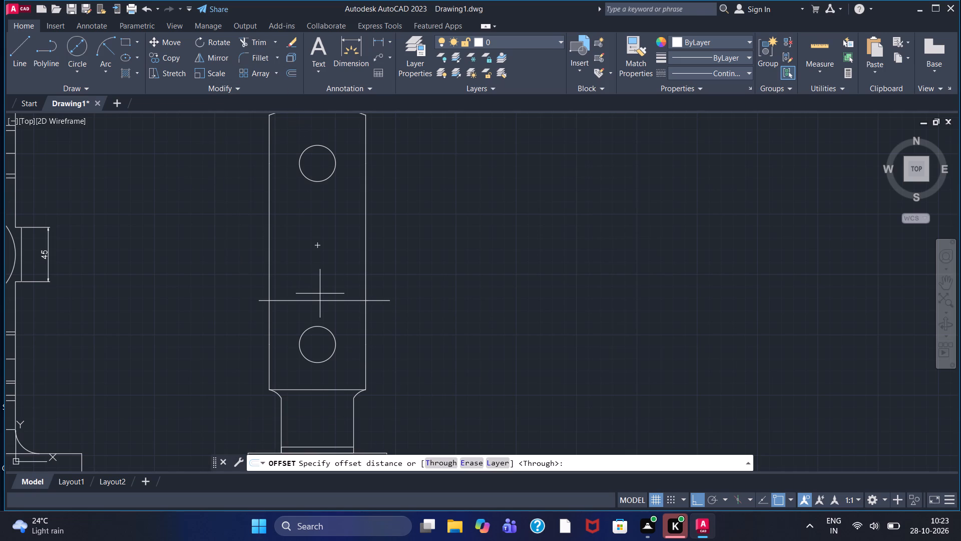
scroll(314, 299, "up", 2)
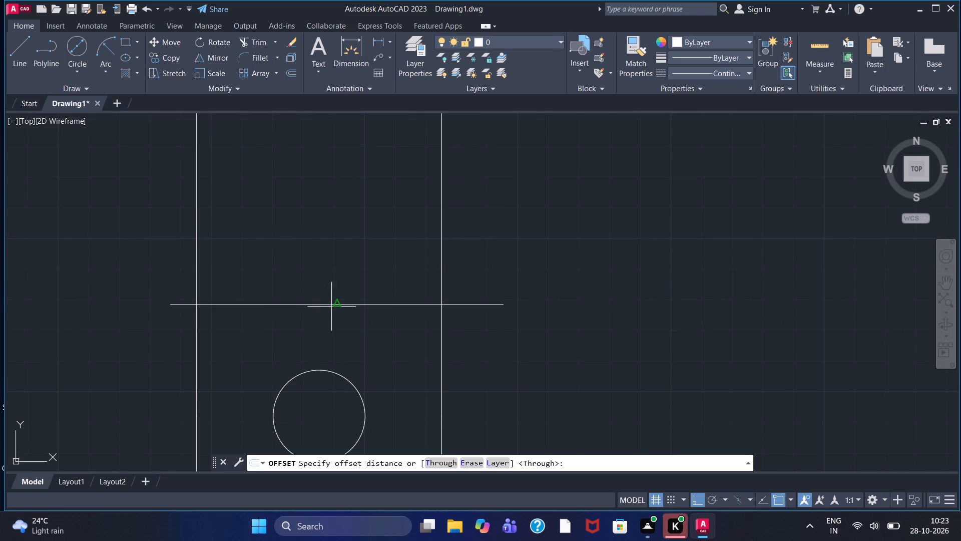
left_click(442, 466)
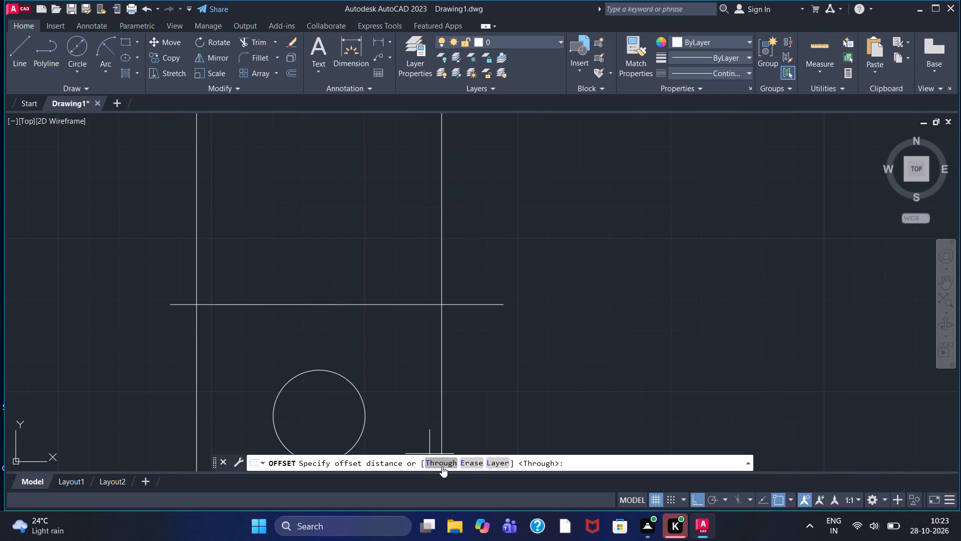
left_click(343, 306)
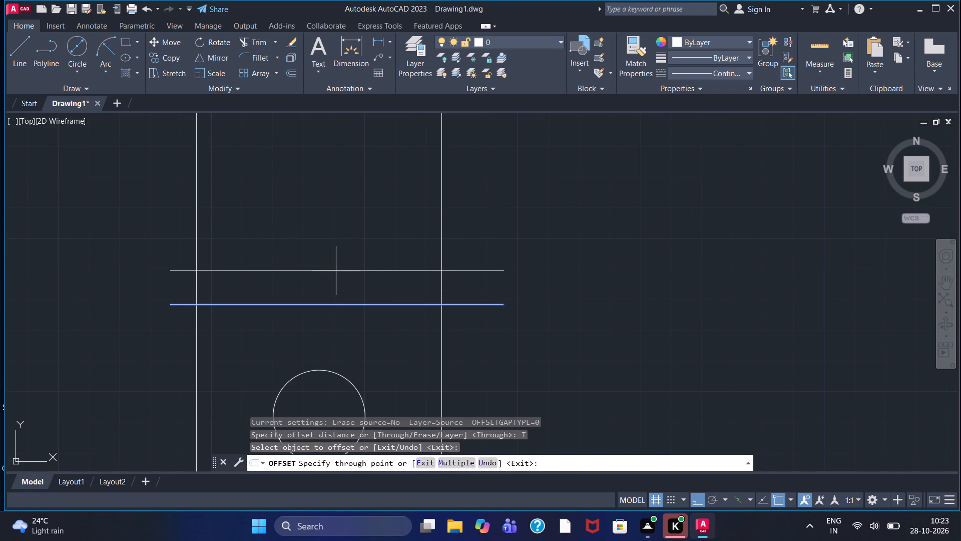
left_click(336, 271)
scroll(336, 271, "down", 1)
middle_click_drag(336, 192, 328, 332)
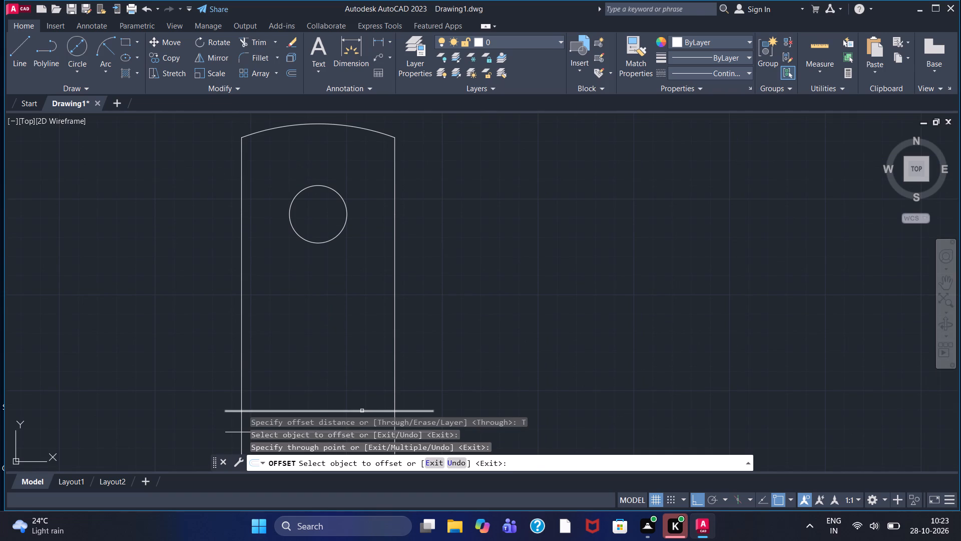
left_click_drag(362, 411, 350, 364)
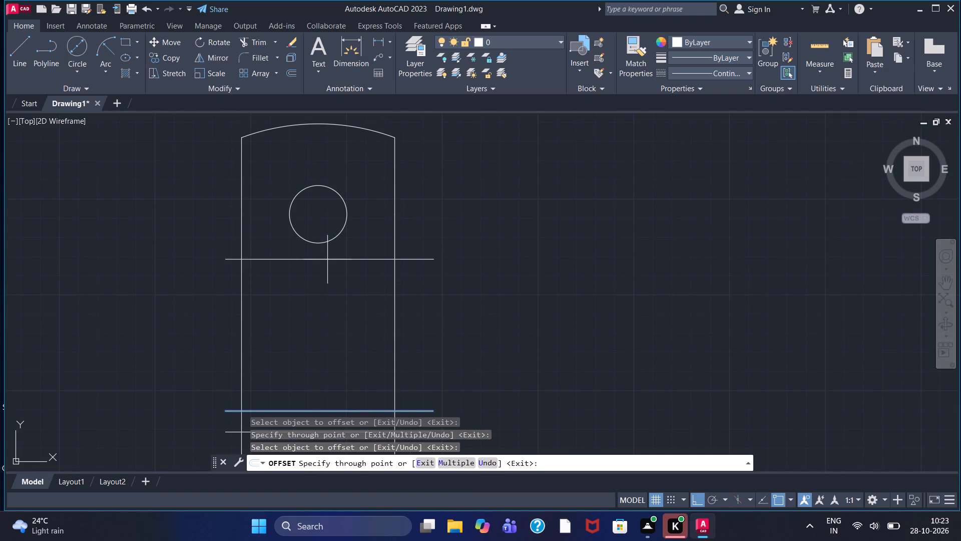
left_click(327, 257)
left_click(327, 257)
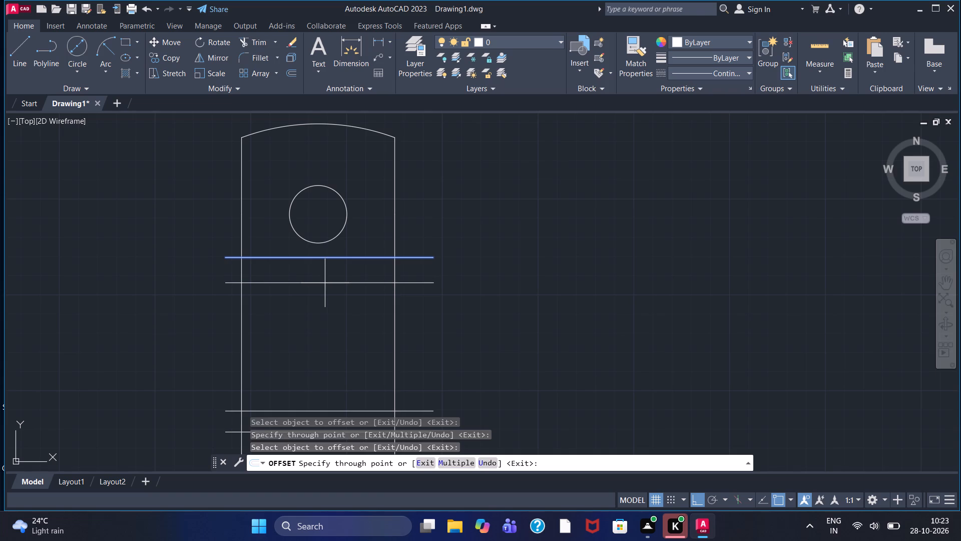
left_click(325, 283)
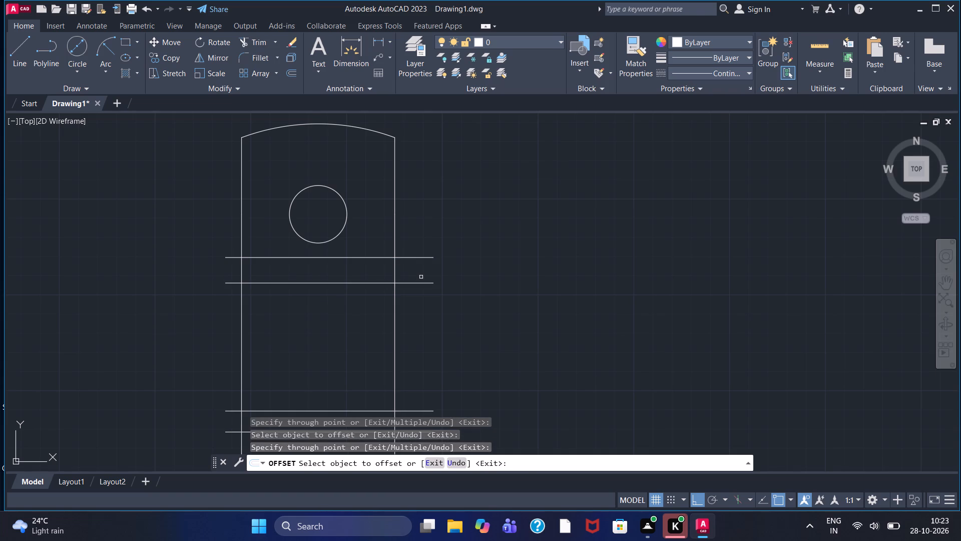
key("Escape")
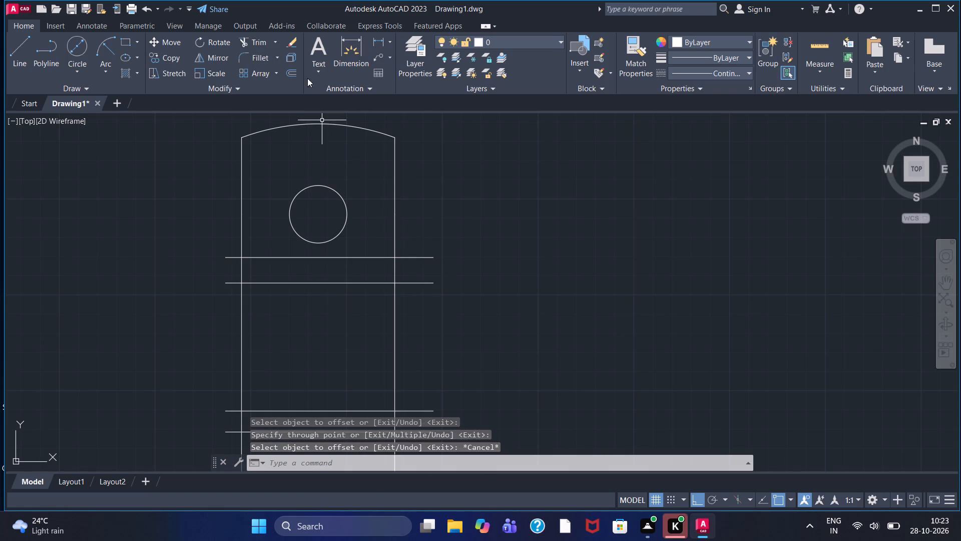
Trim the overhanging ends of the four horizontal lines back to both vertical edges of the upright.
left_click(256, 37)
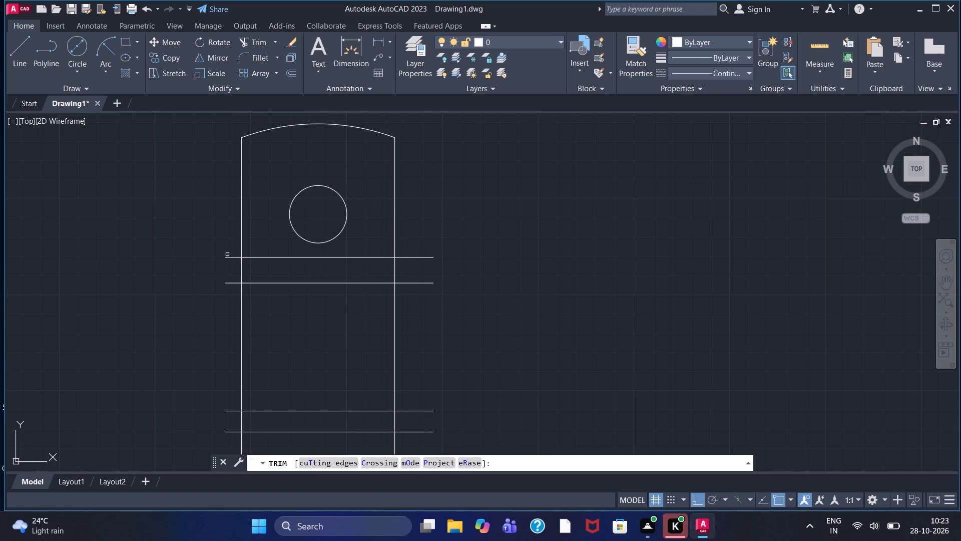
left_click(229, 256)
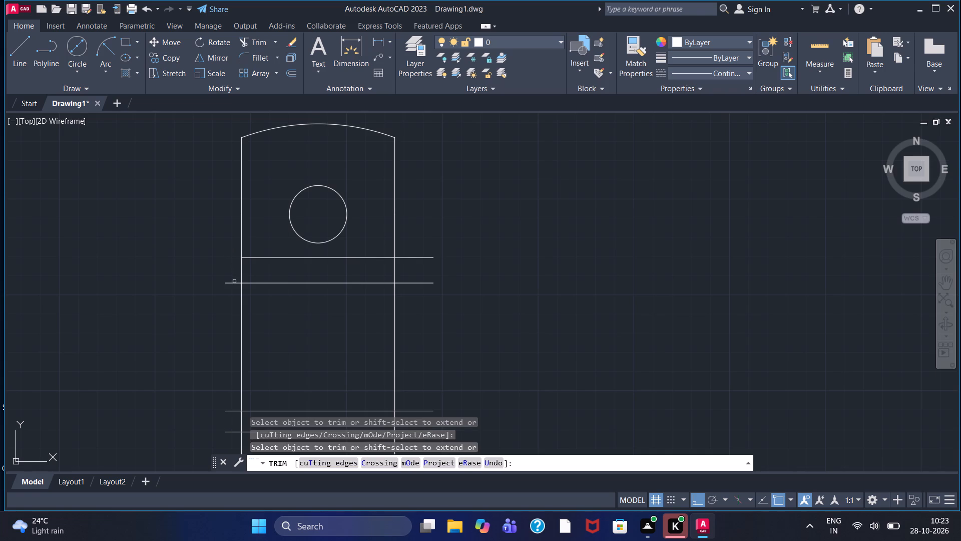
left_click(234, 282)
left_click(413, 258)
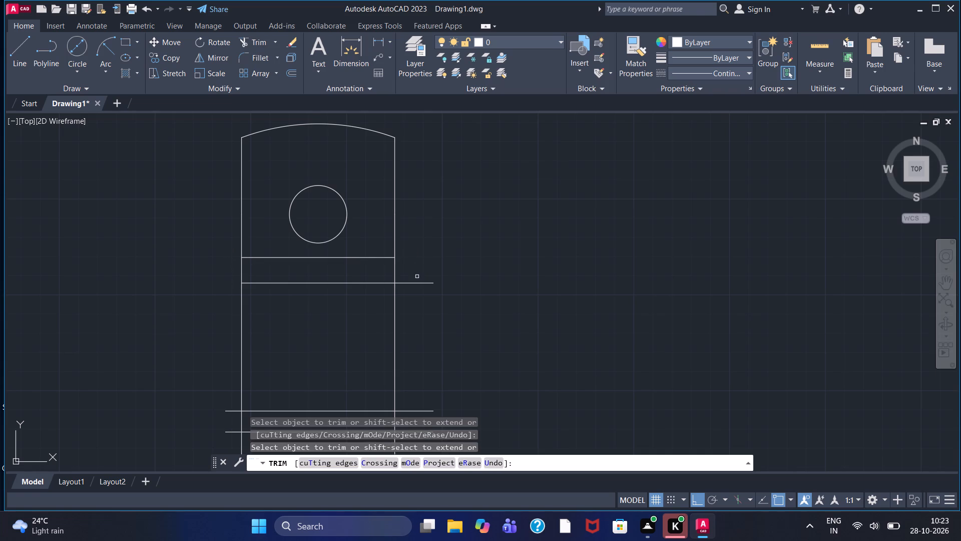
left_click(418, 283)
scroll(418, 286, "down", 1)
scroll(418, 286, "up", 1)
middle_click_drag(420, 292, 397, 216)
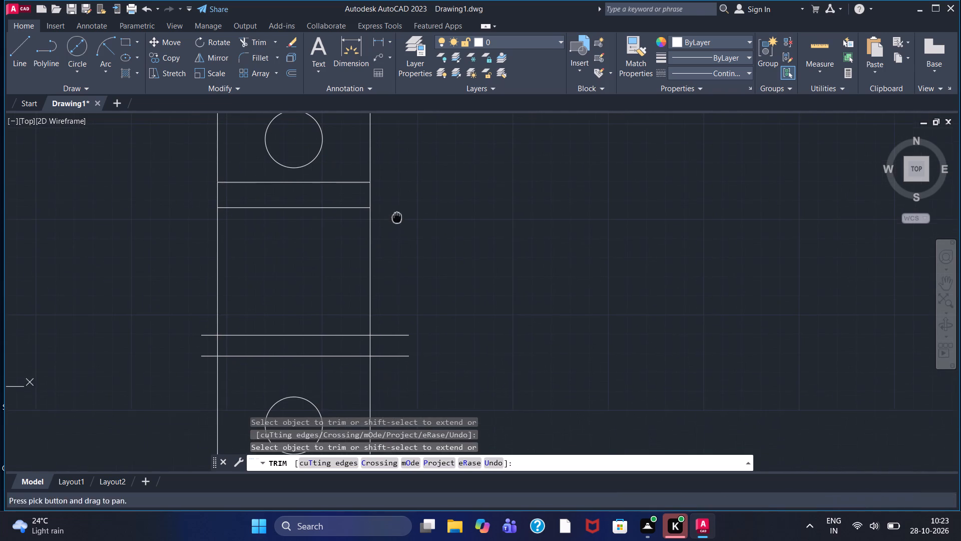
left_click(390, 335)
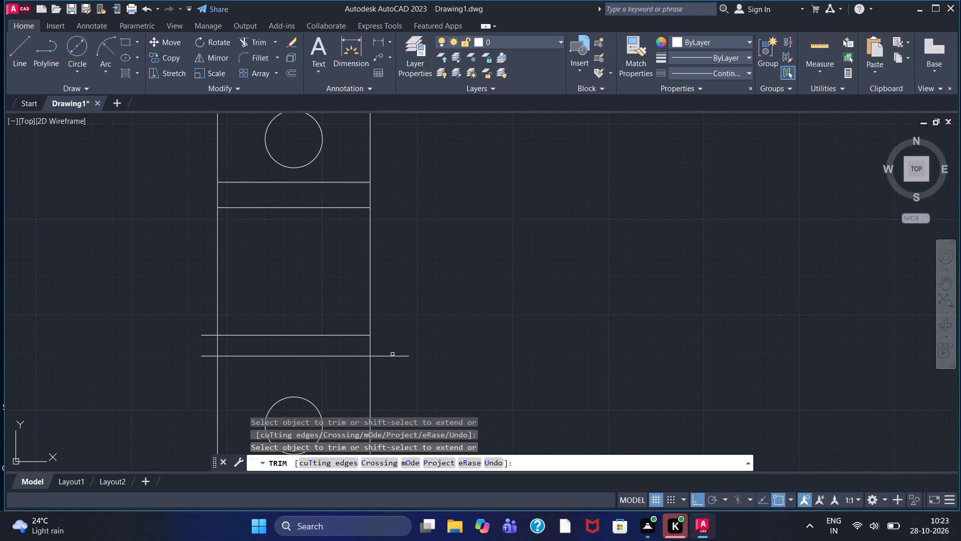
left_click(393, 355)
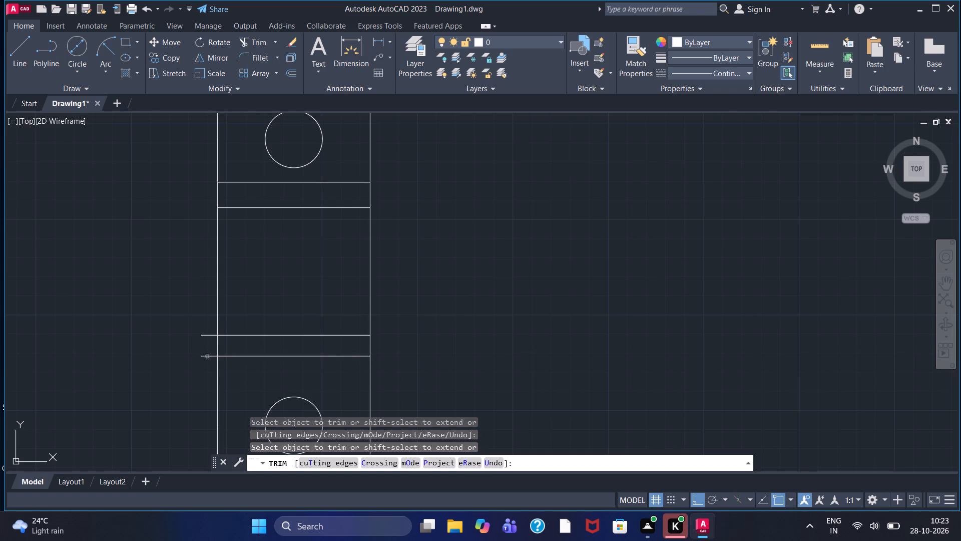
left_click(207, 357)
left_click(209, 337)
key("Escape")
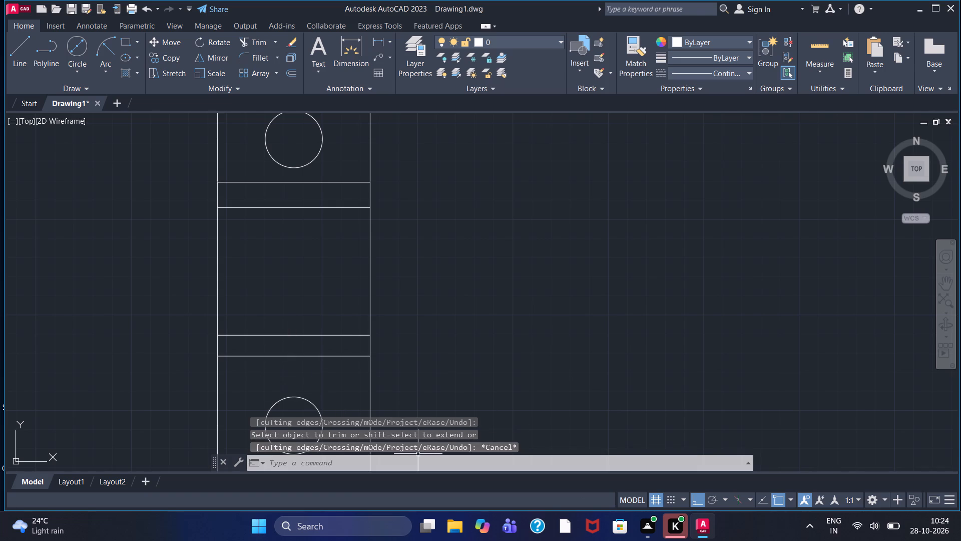
Change the horizontal lines nearest the upper and lower circles to the dashed ACAD linetype.
left_click(326, 183)
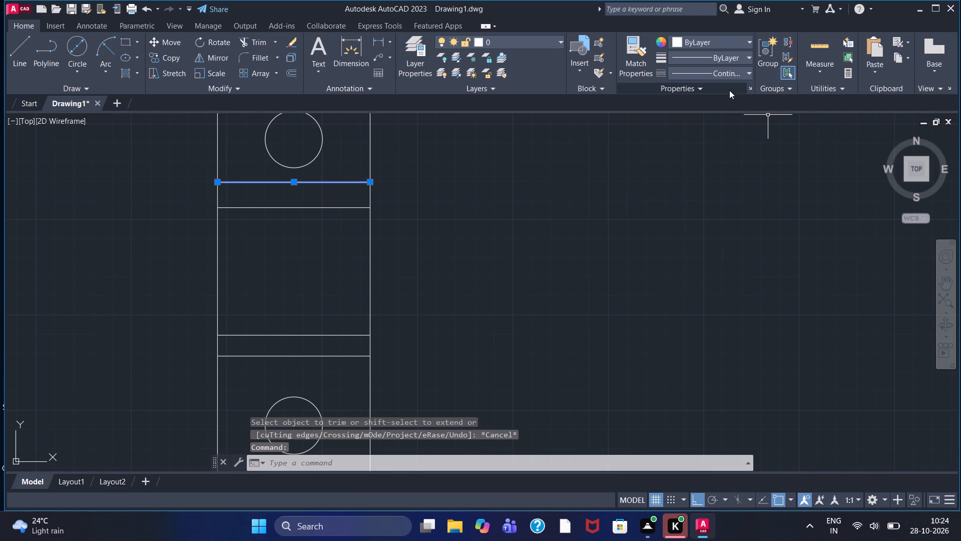
left_click(726, 74)
left_click(733, 116)
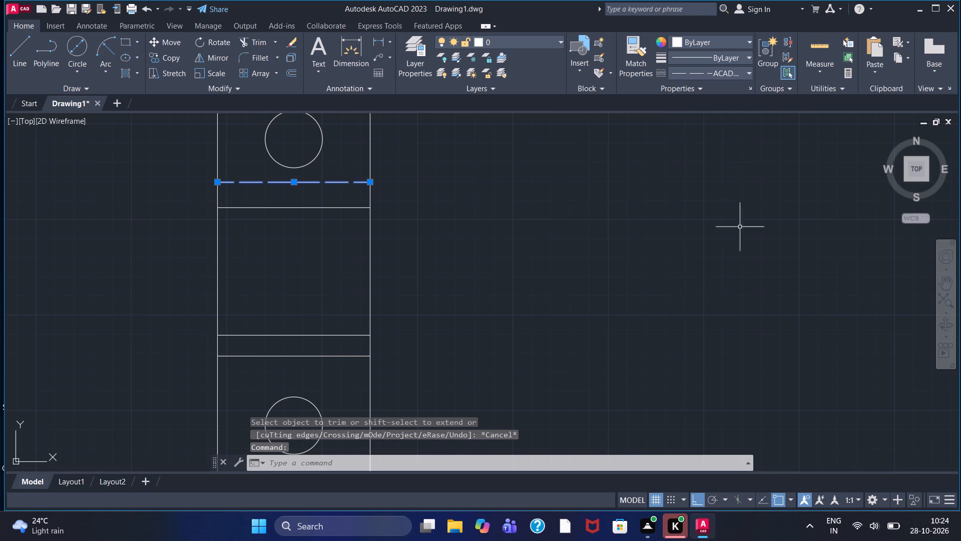
key("Escape")
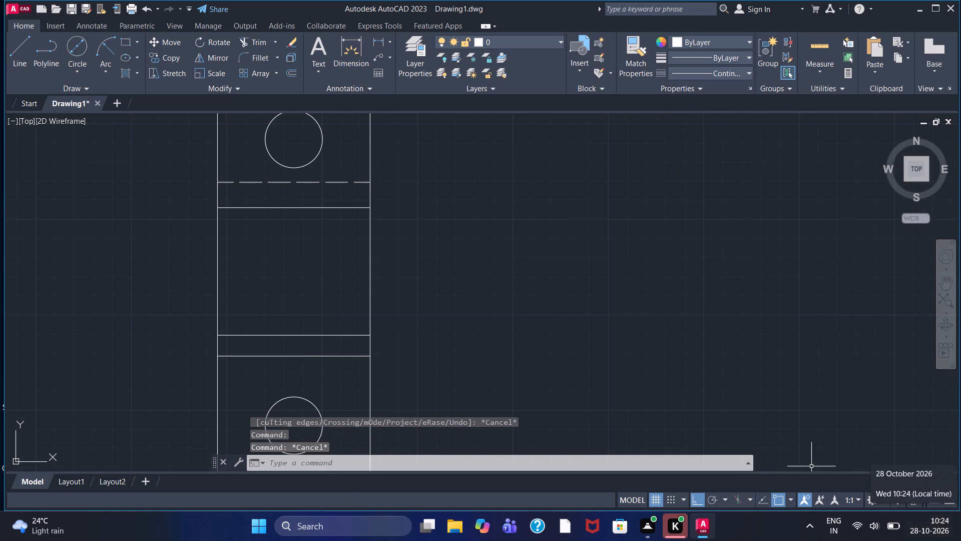
left_click(285, 355)
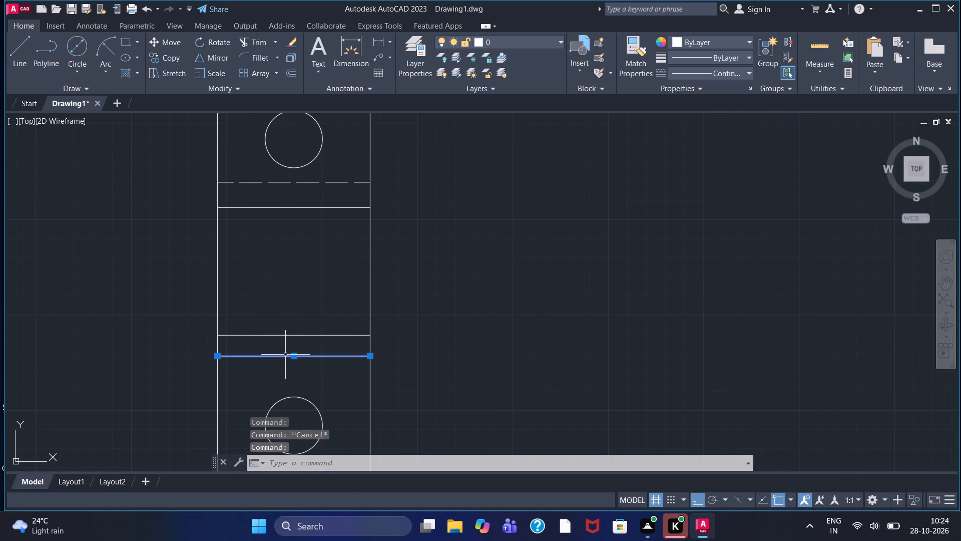
left_click(705, 69)
left_click(708, 113)
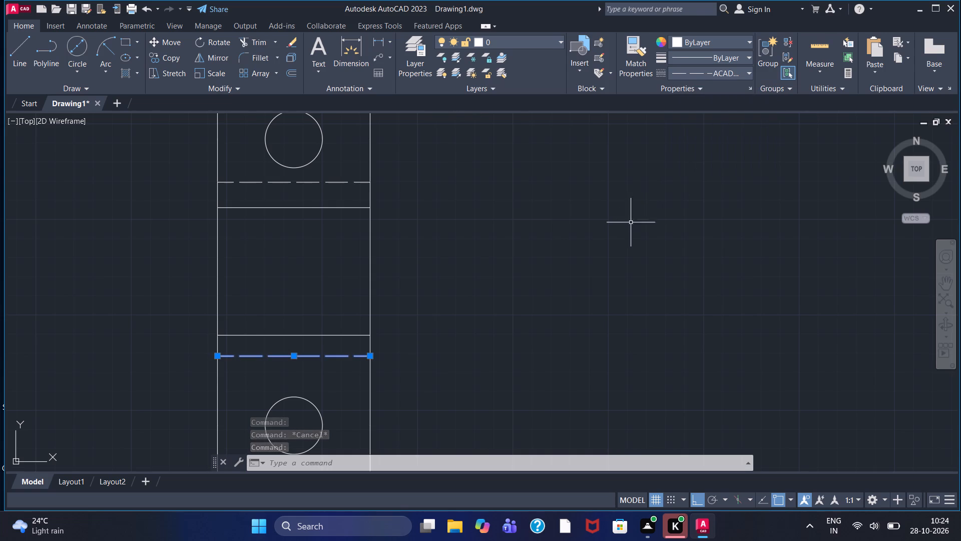
key("Escape")
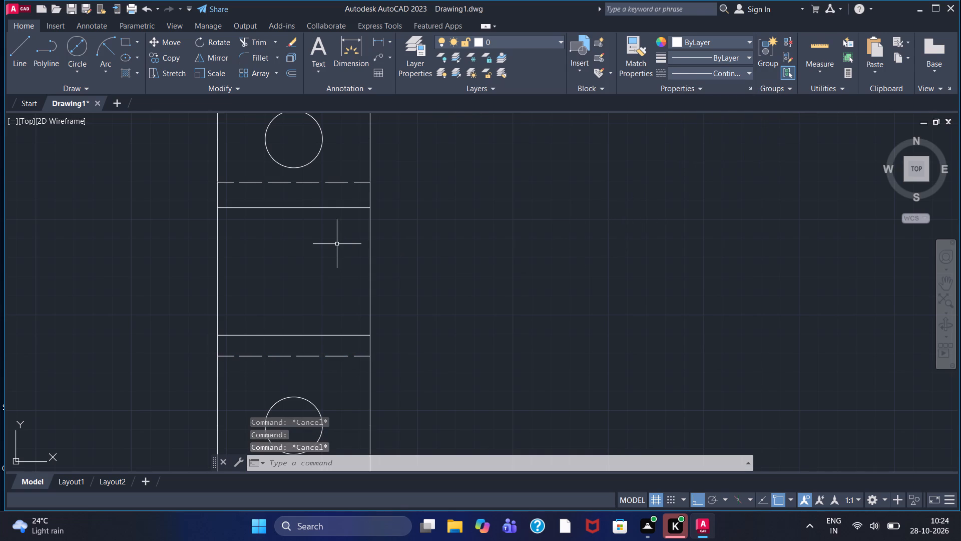
Add a linear dimension for the full width of the side view's base, placed beneath the base.
scroll(330, 251, "down", 1)
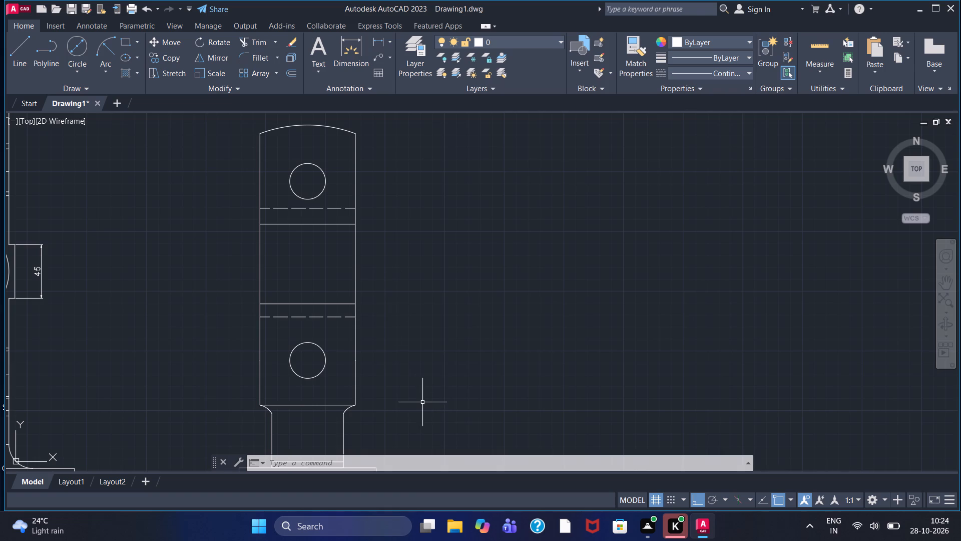
scroll(418, 407, "up", 2)
scroll(416, 403, "down", 1)
scroll(356, 351, "down", 1)
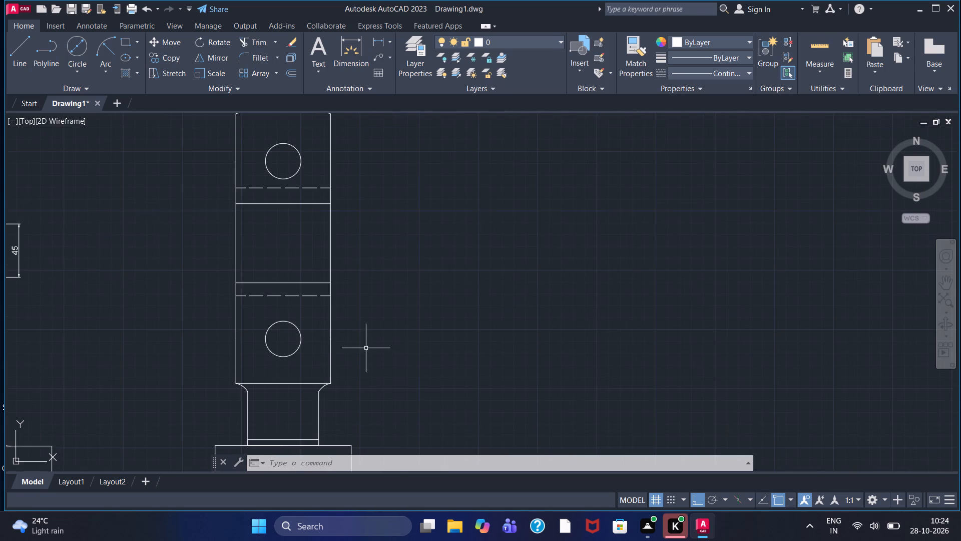
scroll(367, 348, "down", 1)
middle_click_drag(362, 351, 288, 311)
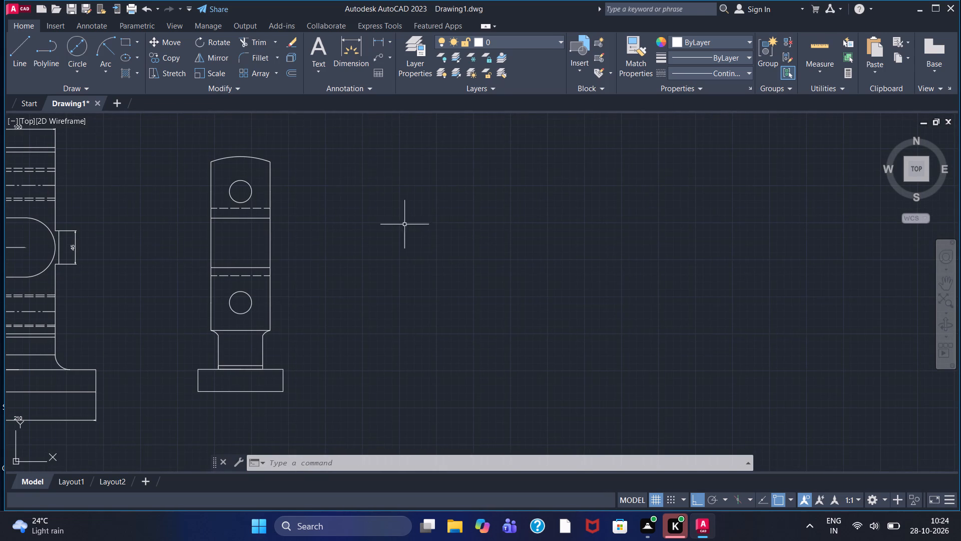
left_click(378, 44)
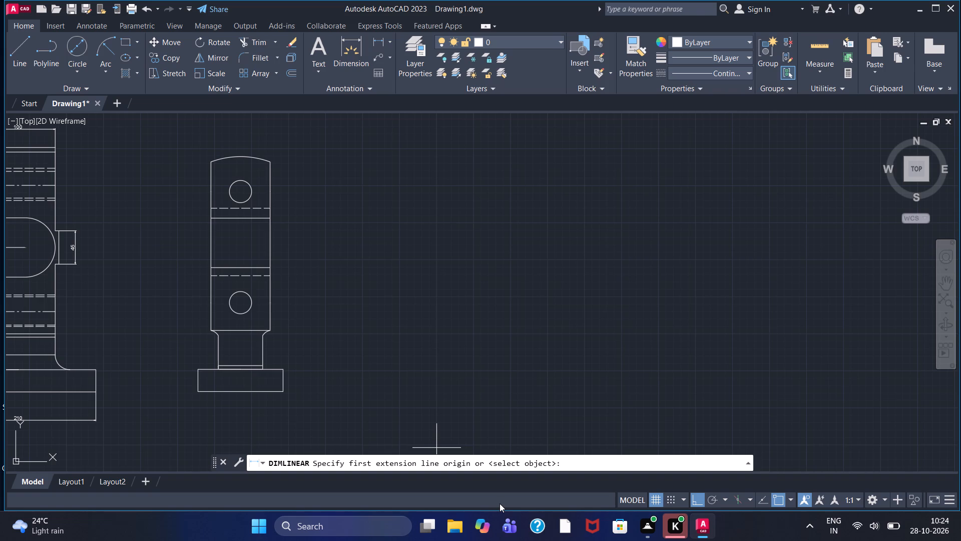
left_click(200, 394)
left_click(280, 393)
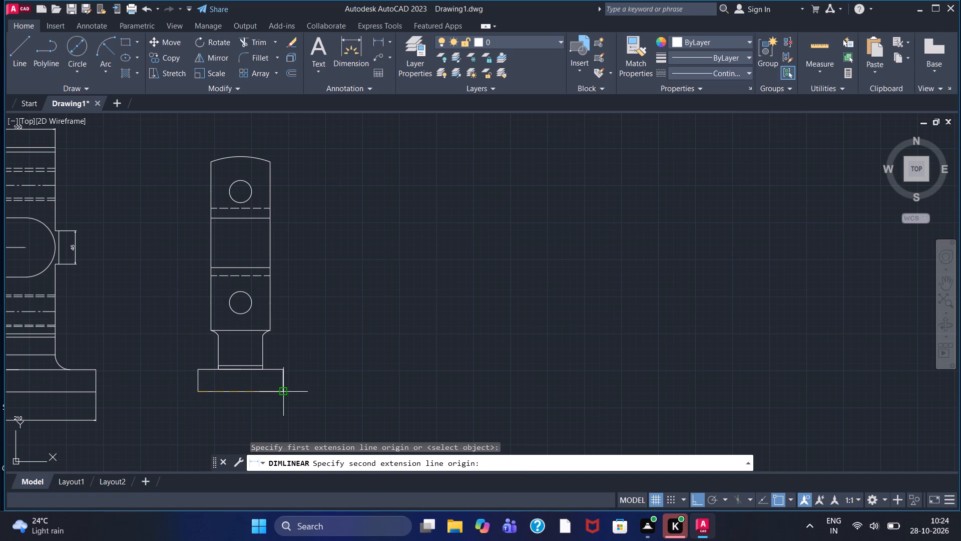
left_click(247, 417)
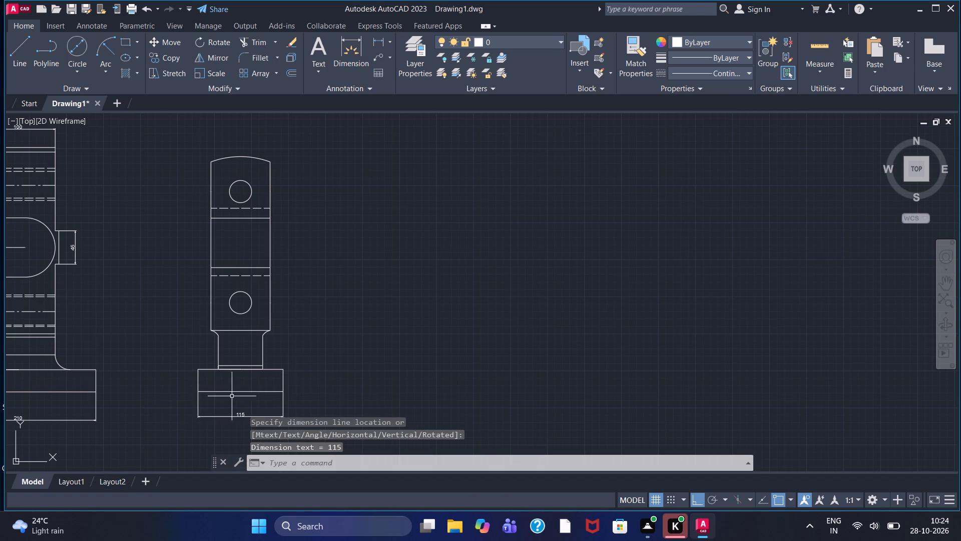
Add a linear dimension for the neck's width where it meets the base, placed above the base width dimension.
middle_click_drag(233, 396, 233, 355)
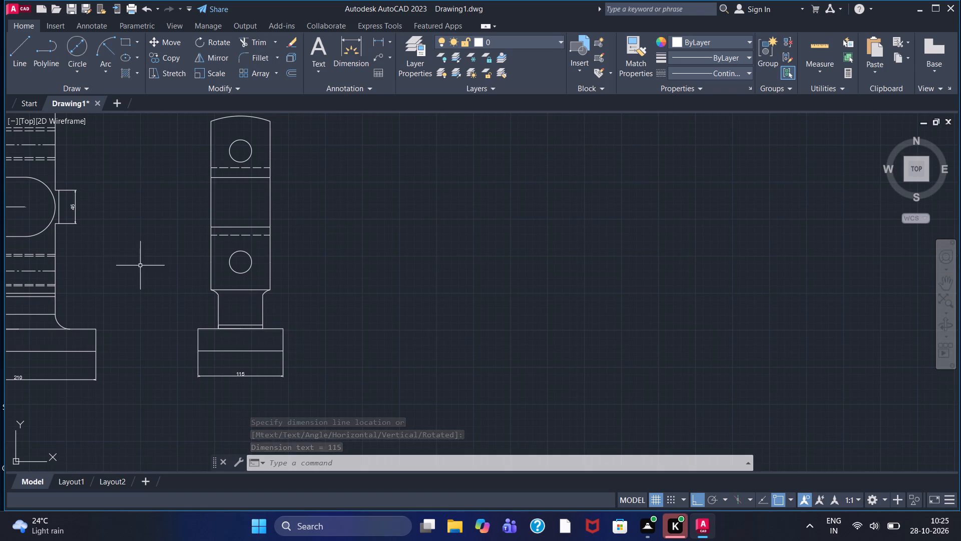
left_click(375, 40)
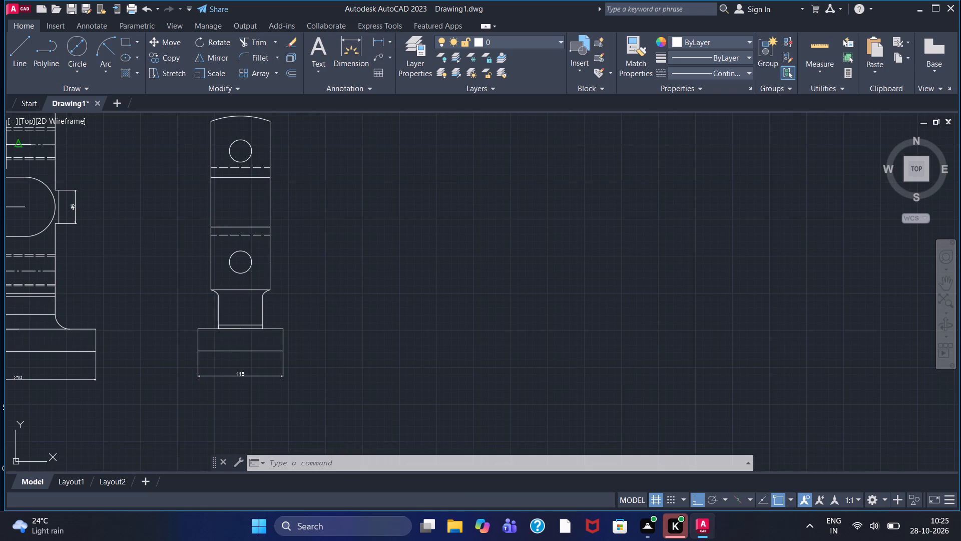
left_click(219, 327)
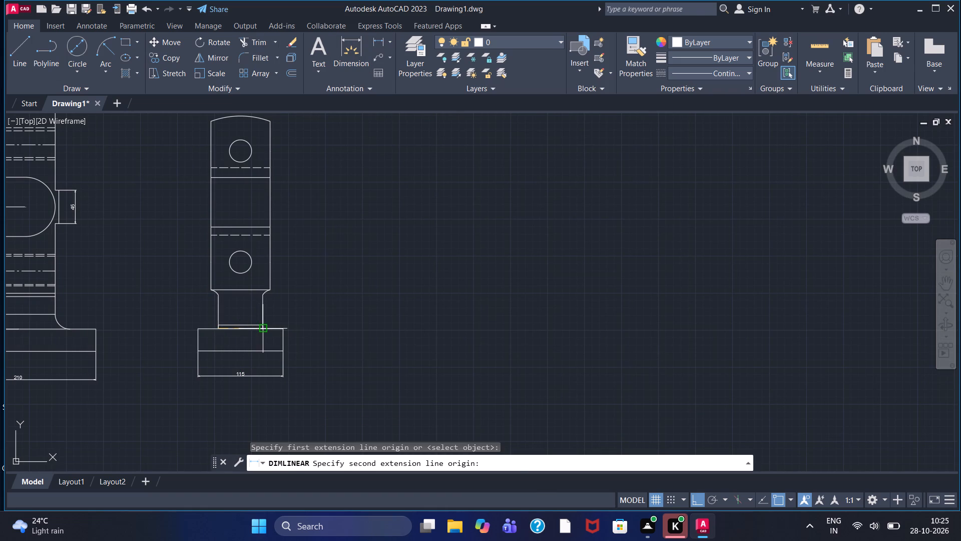
left_click(262, 330)
left_click(251, 363)
Add a vertical linear dimension from the base's top edge to the lower circle's centre, placed to the right of the side view.
scroll(245, 361, "up", 1)
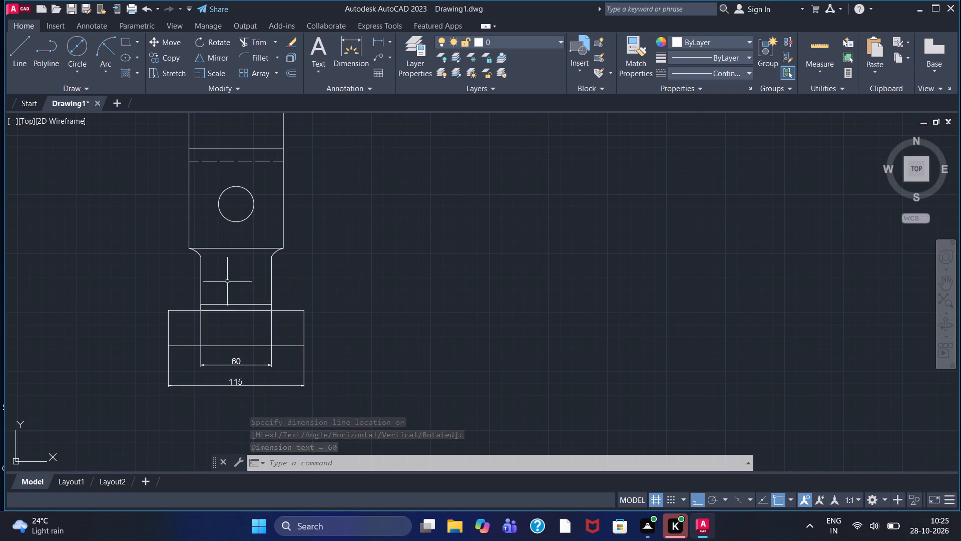
left_click(380, 40)
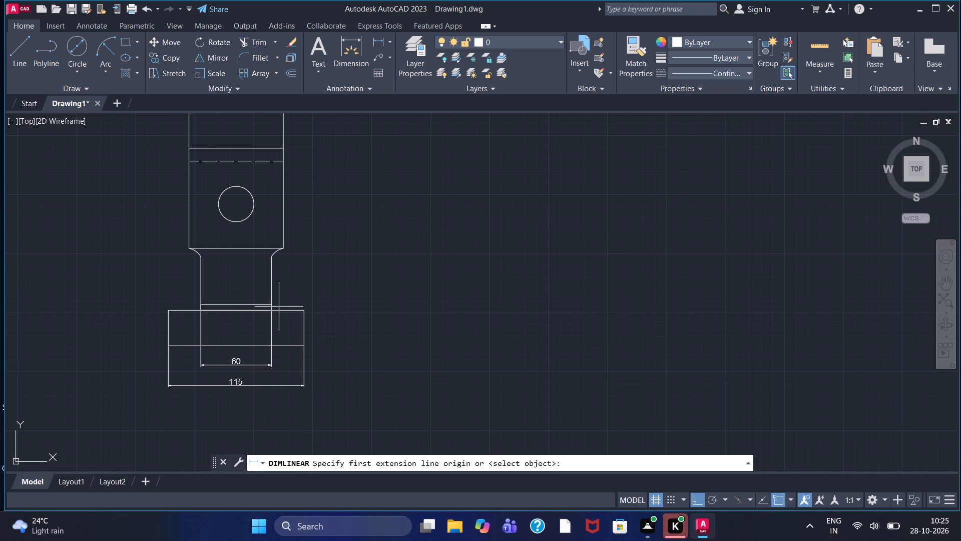
left_click(305, 313)
left_click(237, 204)
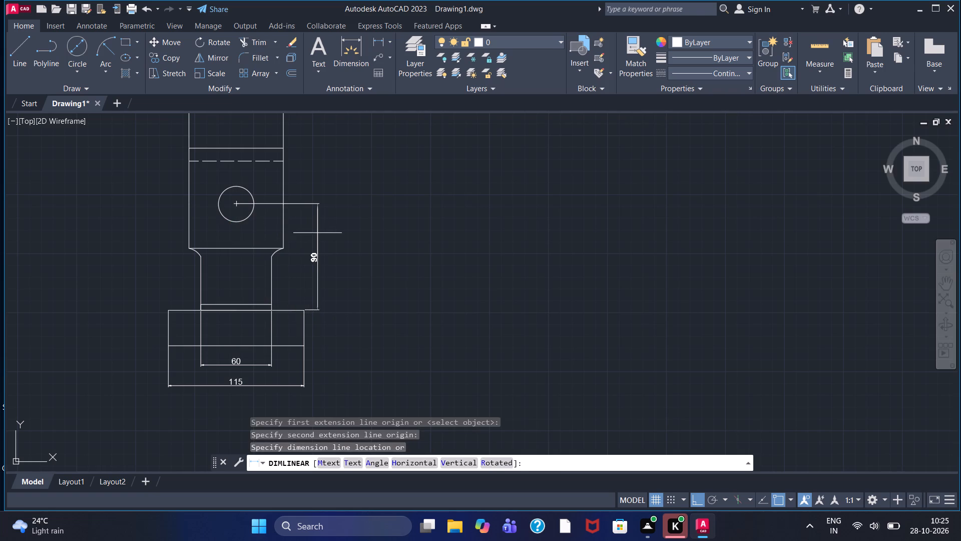
left_click(341, 238)
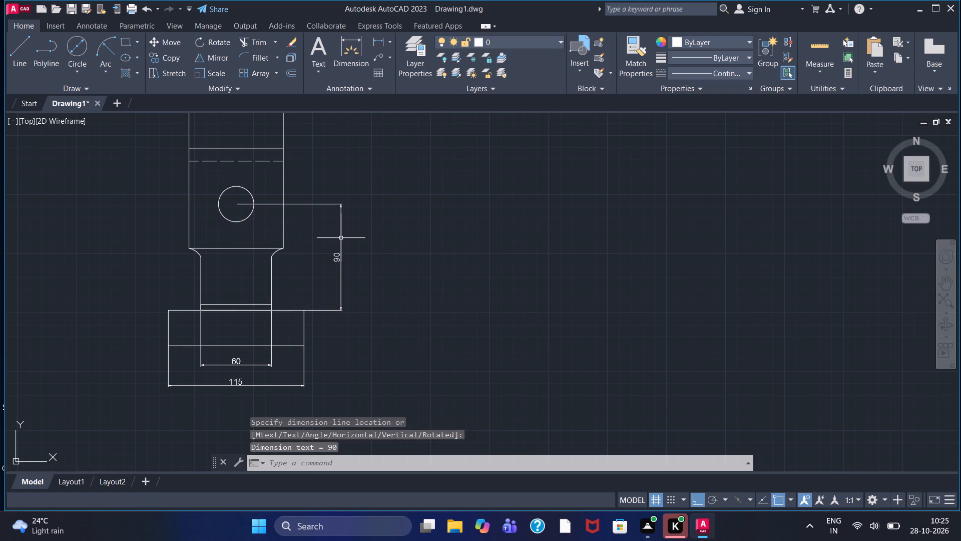
Add a vertical linear dimension between the centres of the lower and upper circles, nearly in line with the dimension below it.
middle_click_drag(334, 231, 338, 363)
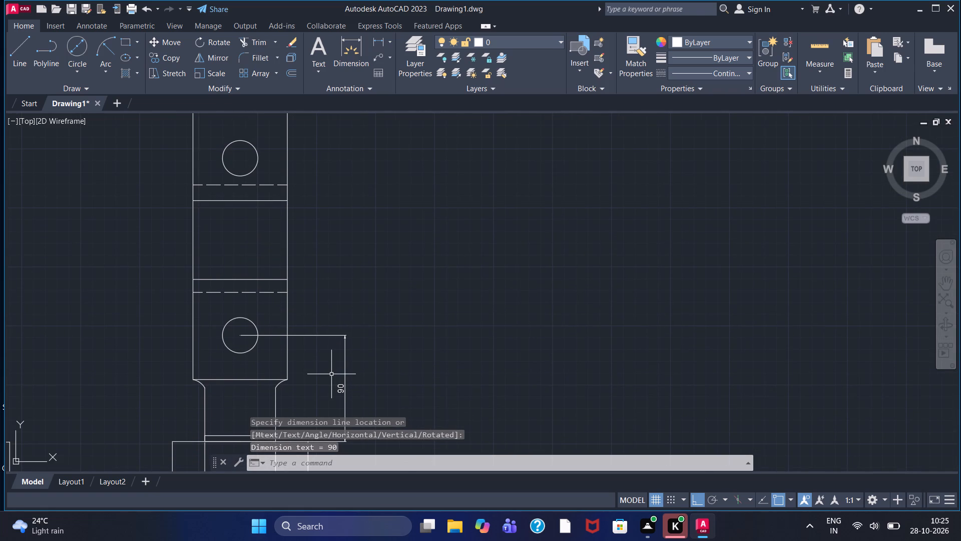
left_click(373, 37)
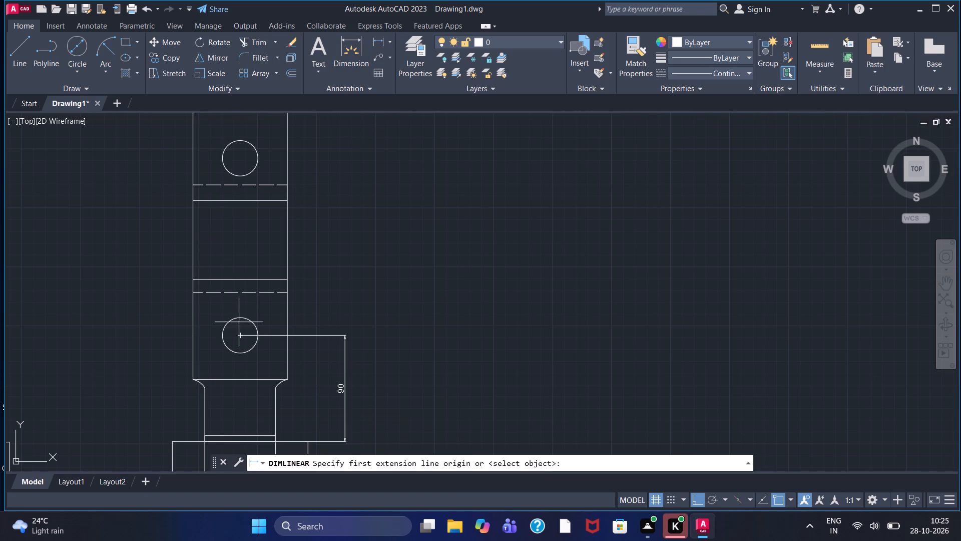
left_click_drag(241, 335, 241, 327)
left_click(244, 153)
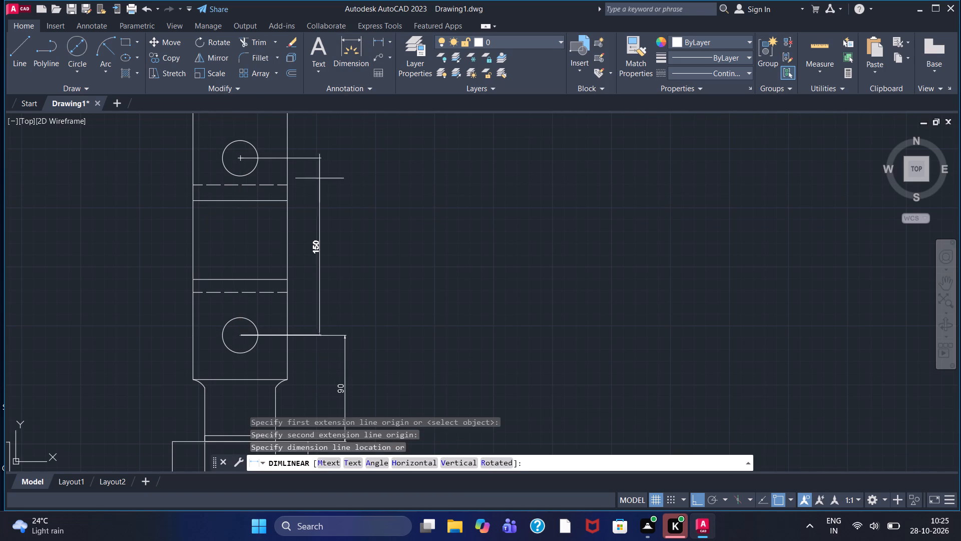
left_click(343, 208)
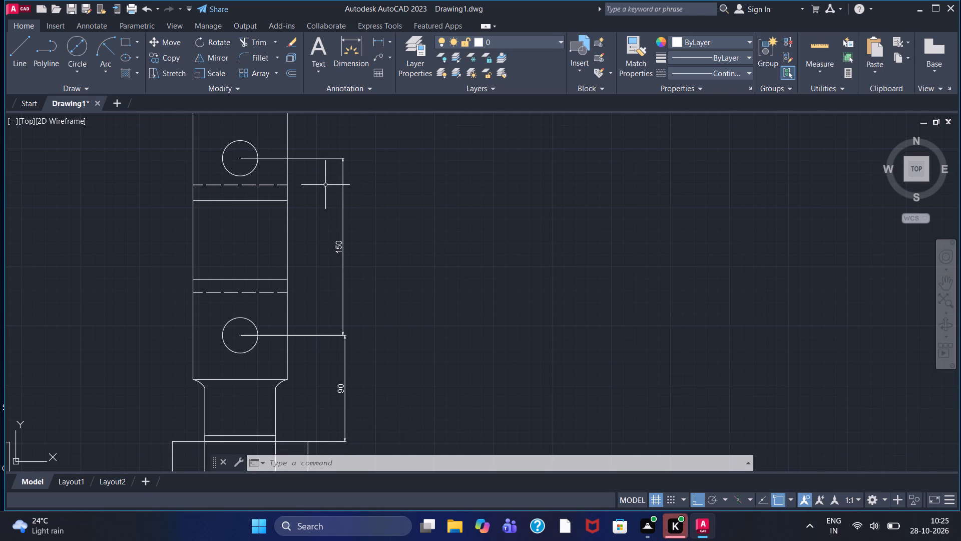
Add a linear dimension for the upright's full width between its upper corners, placed above the arched top.
middle_click_drag(325, 185, 357, 303)
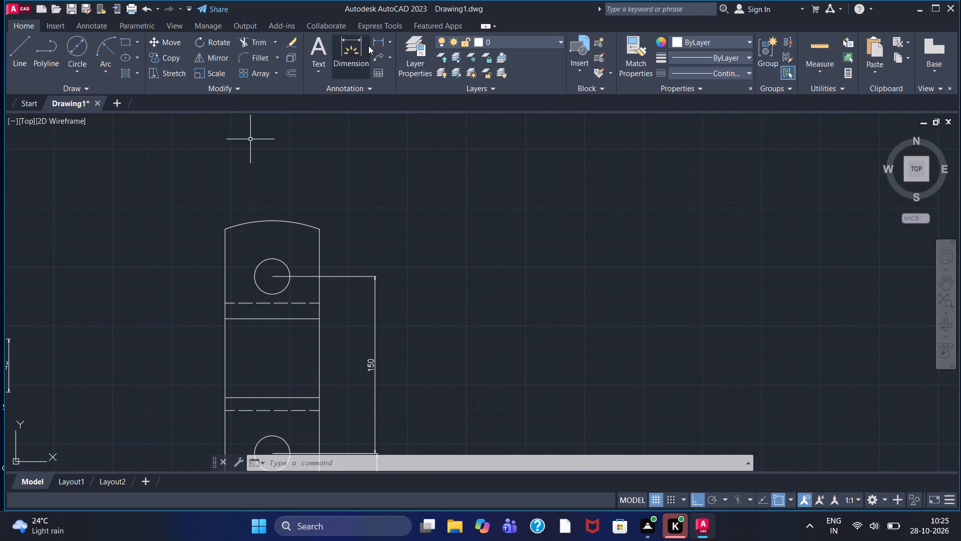
left_click(376, 44)
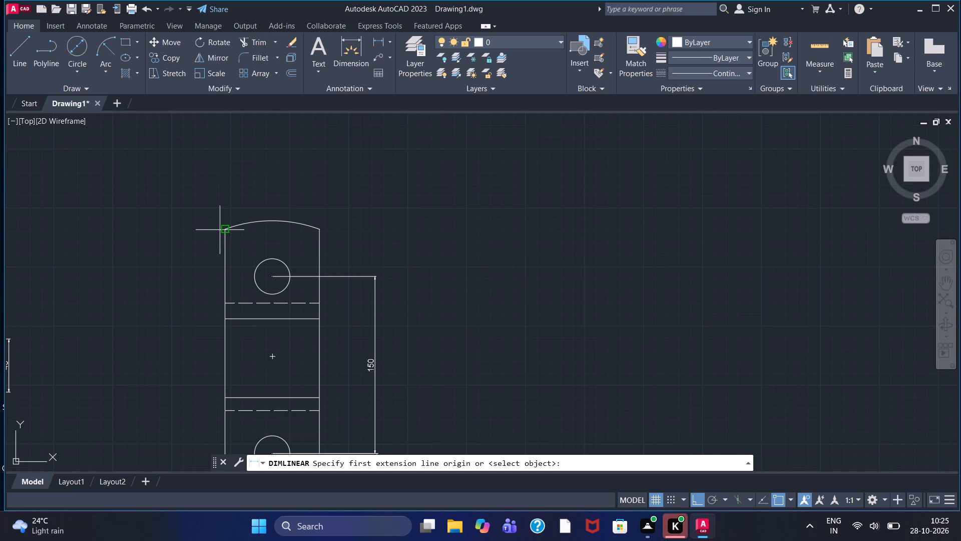
left_click(222, 229)
left_click(322, 232)
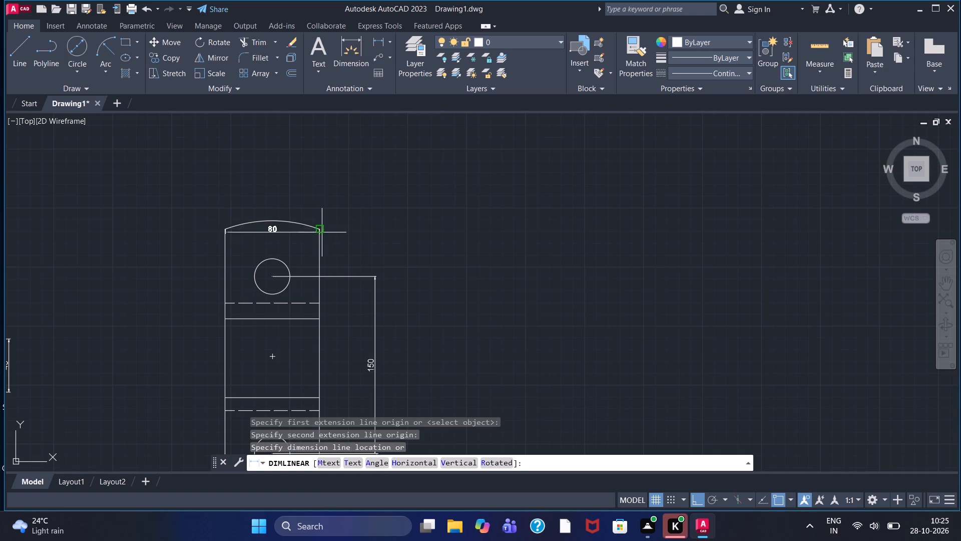
left_click(289, 161)
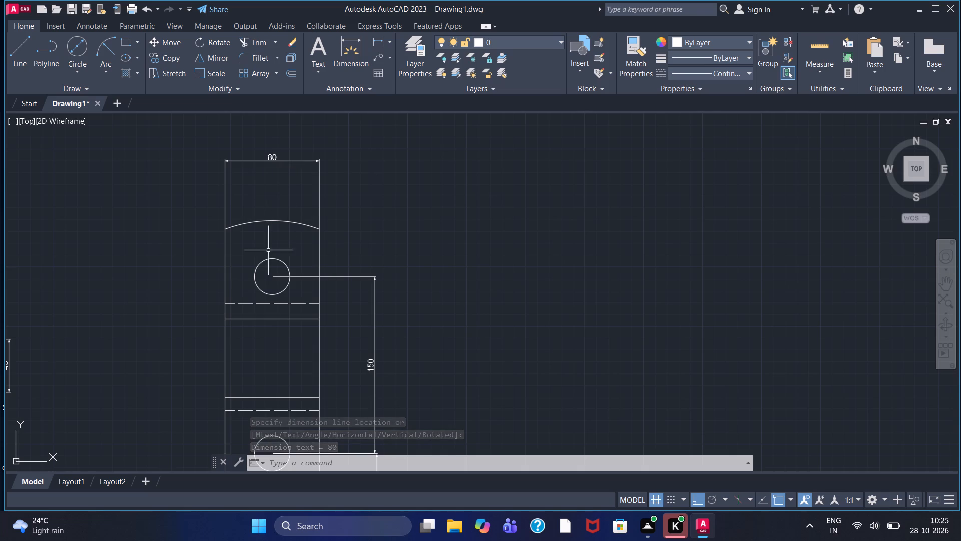
Add diameter dimensions to the upper and lower circles of the side view, with their text left of the upright.
middle_click_drag(251, 334, 246, 270)
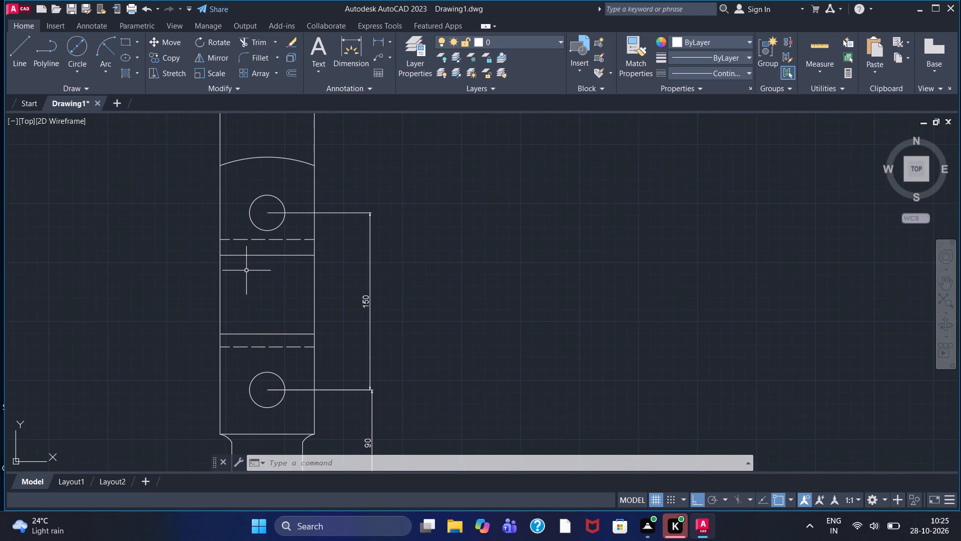
left_click(387, 44)
left_click(400, 182)
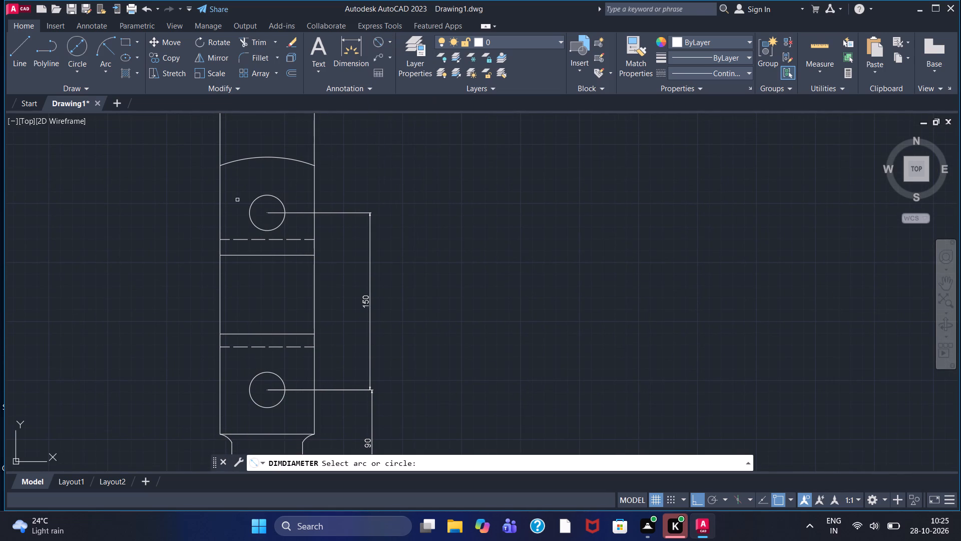
left_click(253, 203)
left_click(172, 177)
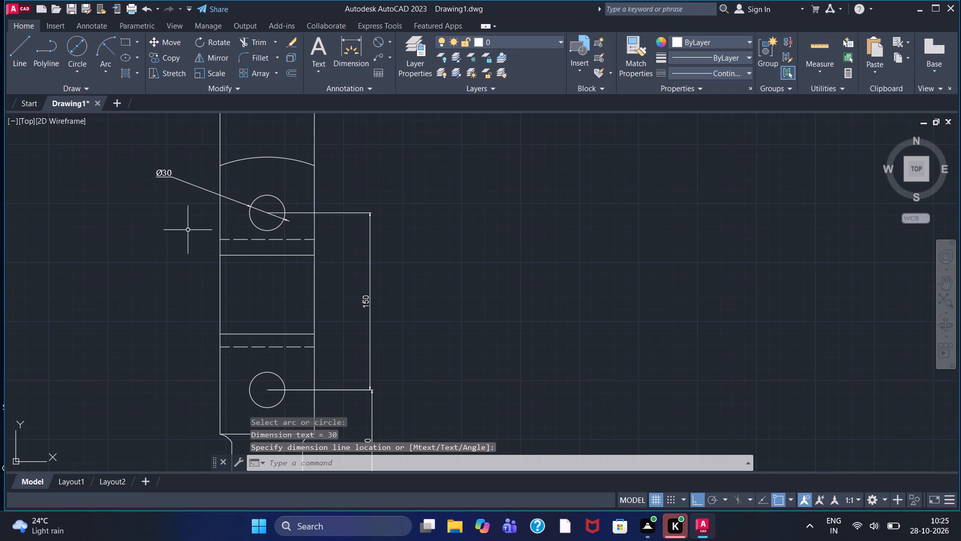
right_click(171, 174)
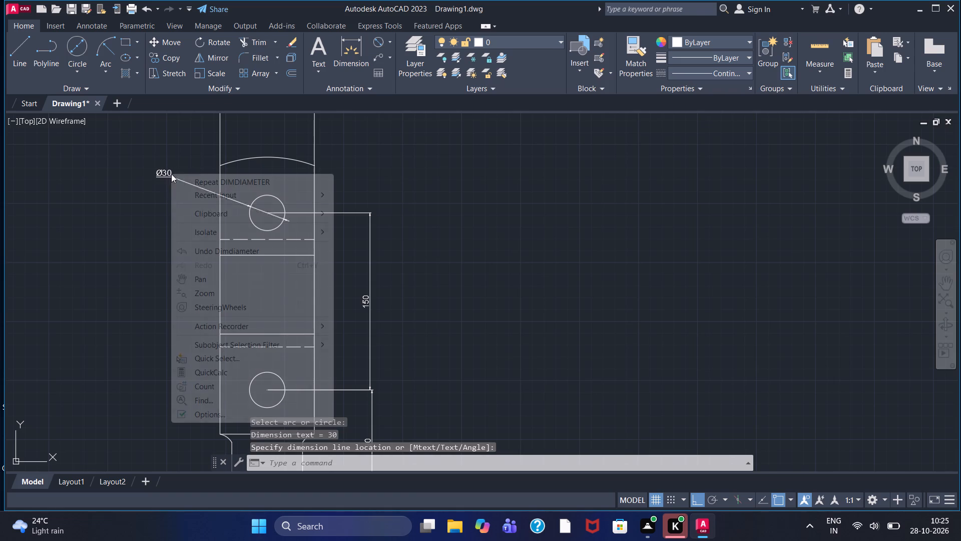
left_click(200, 181)
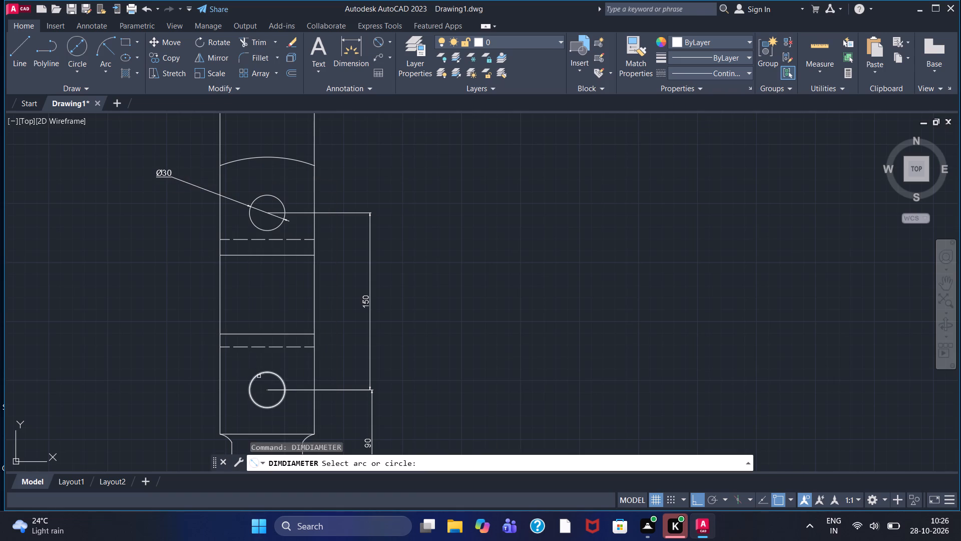
left_click(258, 374)
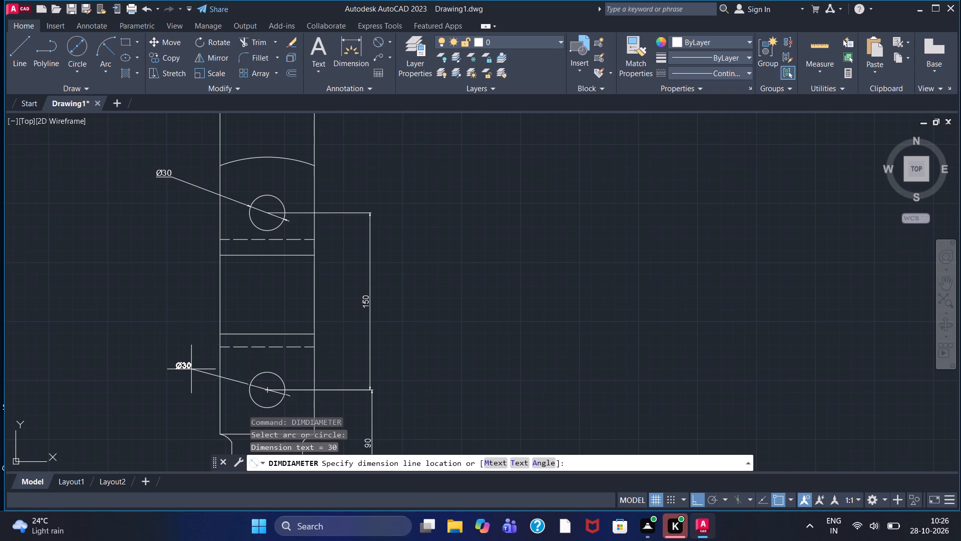
left_click(202, 362)
Add a radius dimension to the left fillet arc where the neck meets the upright, with its text inside the upright.
scroll(198, 360, "down", 1)
middle_click_drag(198, 358, 178, 215)
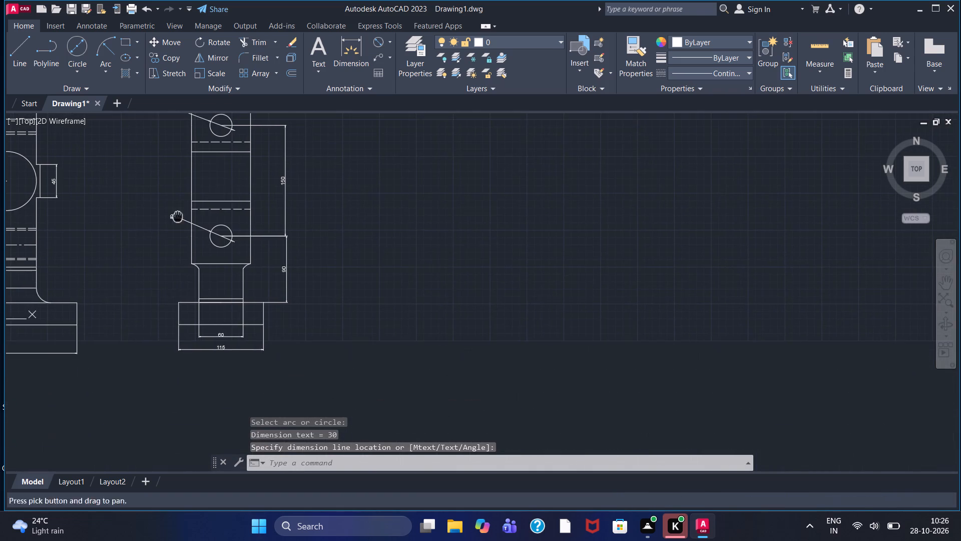
scroll(185, 288, "up", 1)
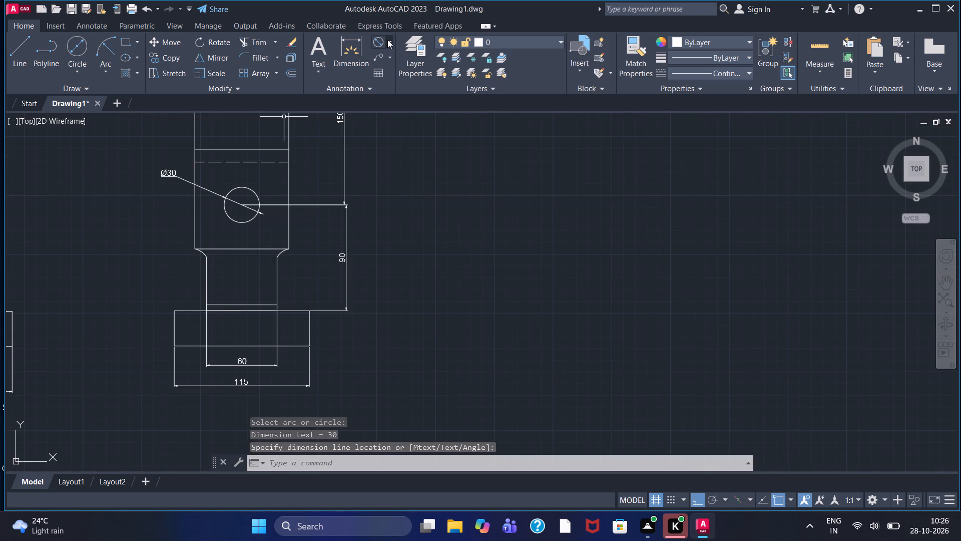
left_click(387, 40)
left_click(397, 174)
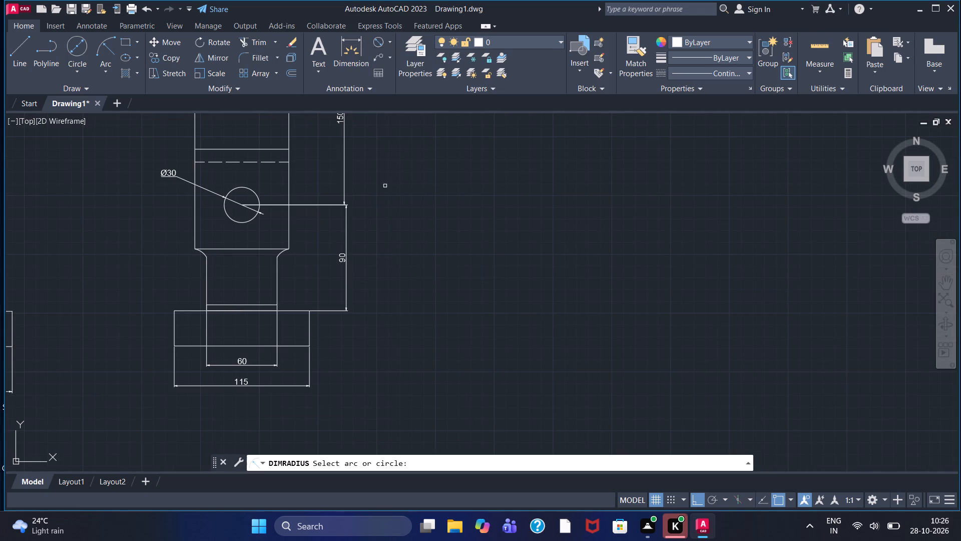
scroll(219, 244, "up", 1)
left_click(191, 260)
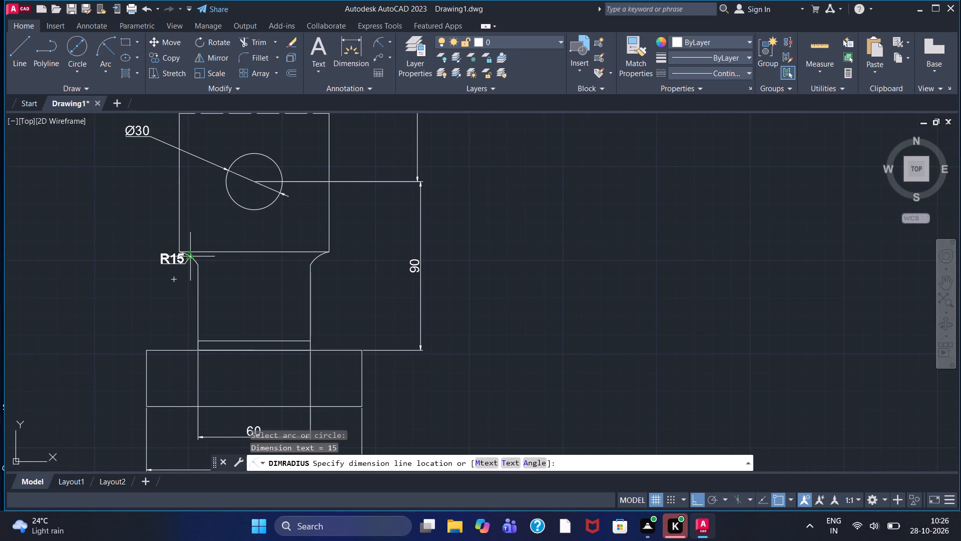
left_click(231, 239)
Draw a vertical line 150 units long in the dashed ACAD linetype, downward in the empty area right of the side view.
middle_click_drag(259, 374, 240, 324)
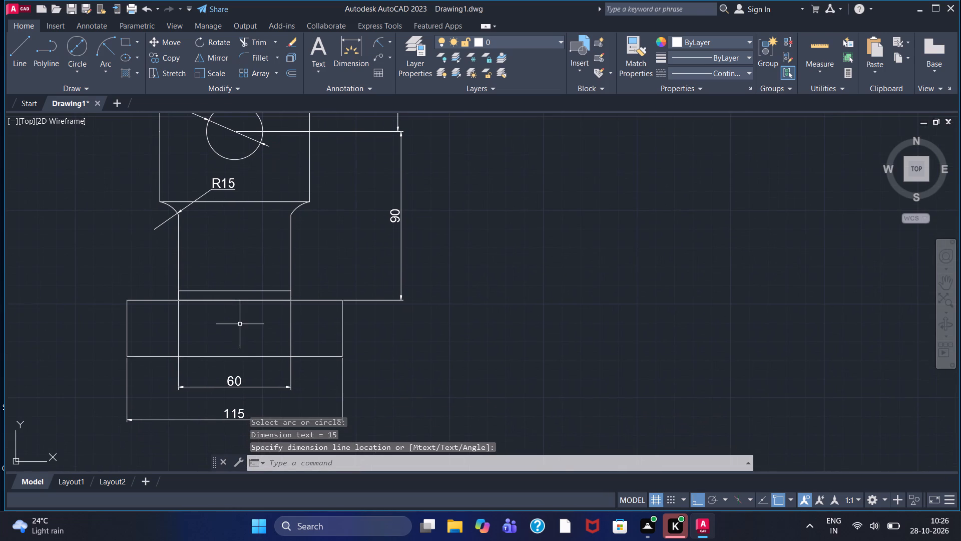
scroll(244, 338, "down", 1)
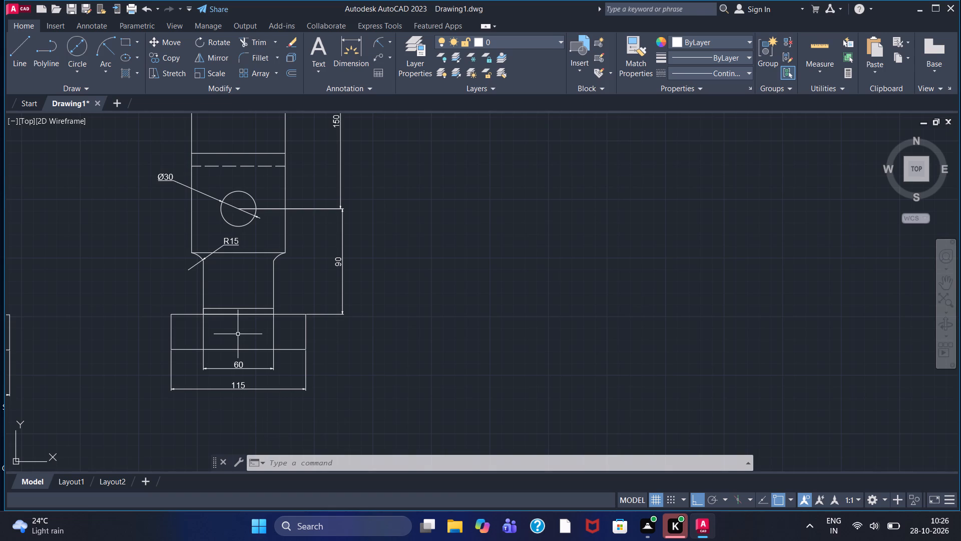
middle_click_drag(400, 242, 321, 312)
scroll(315, 306, "down", 1)
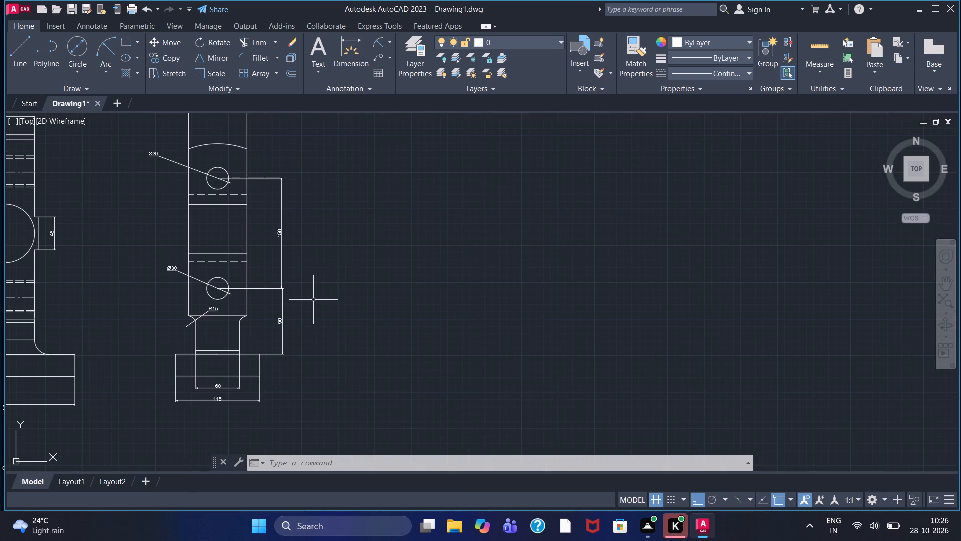
middle_click_drag(334, 278, 241, 290)
left_click(698, 75)
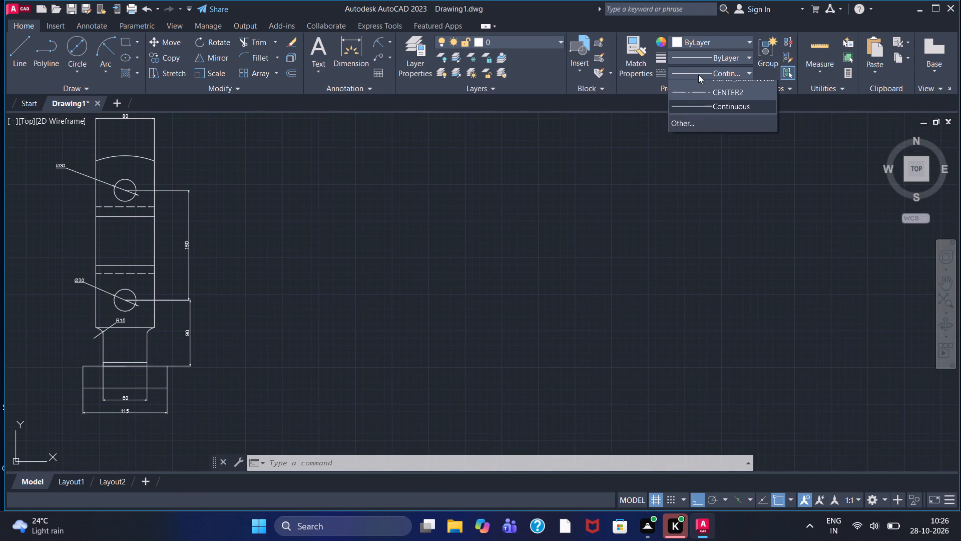
left_click(696, 115)
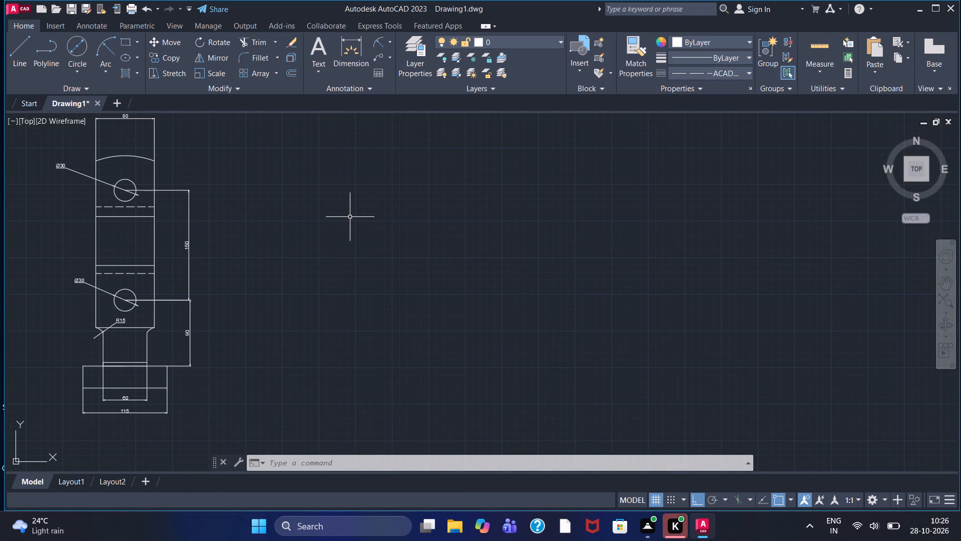
left_click(305, 179)
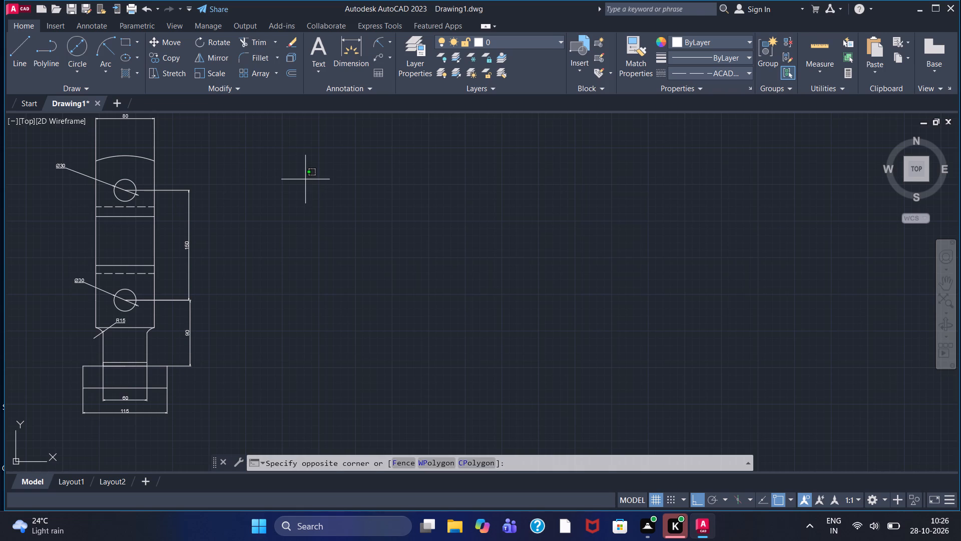
left_click(305, 179)
left_click(18, 58)
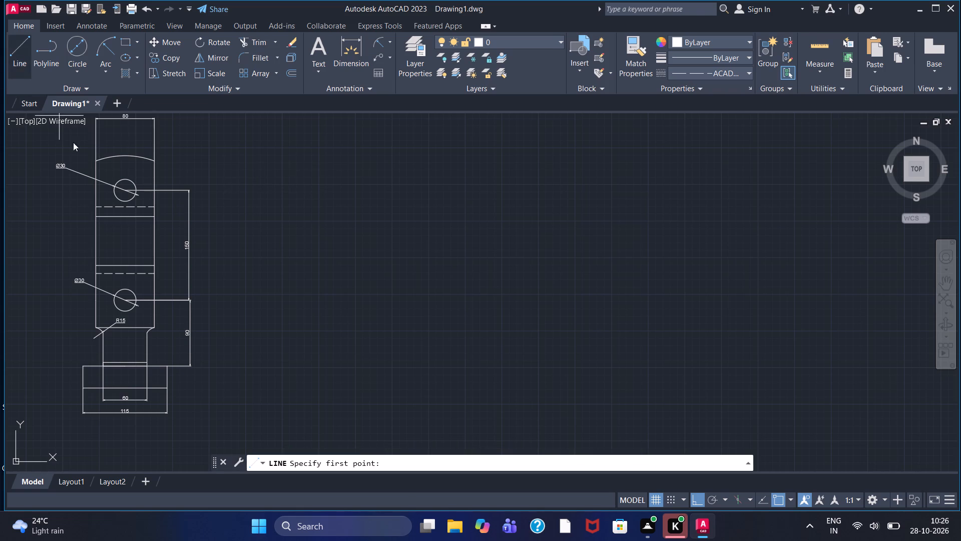
left_click(340, 182)
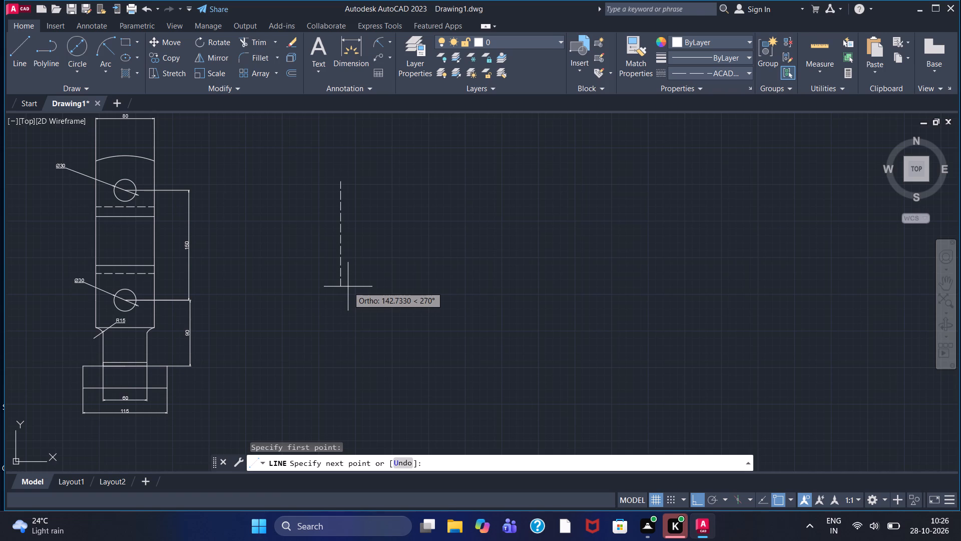
type("15")
key("0")
key("Return")
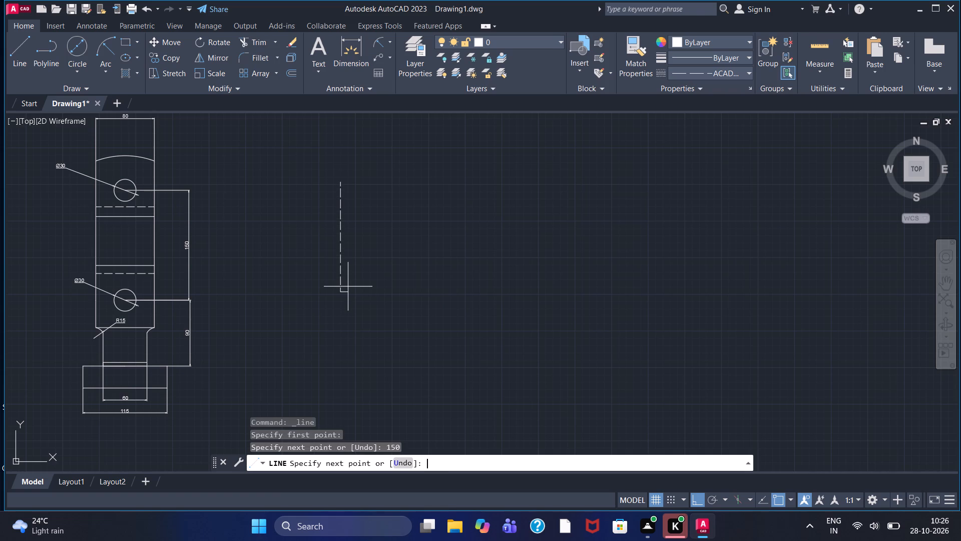
key("Escape")
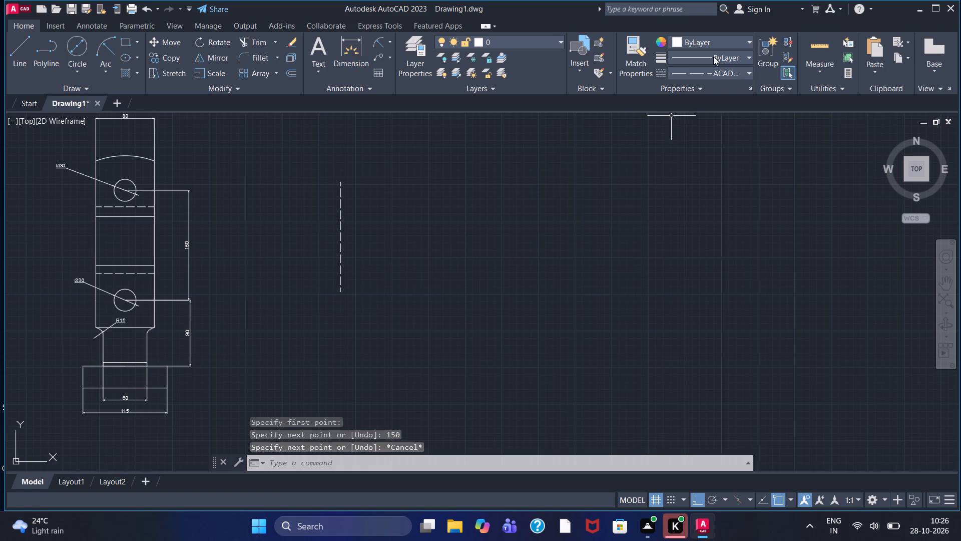
Set the linetype to Continuous and draw a 30-diameter circle centred on each end of the dashed vertical line.
left_click(713, 71)
left_click(691, 145)
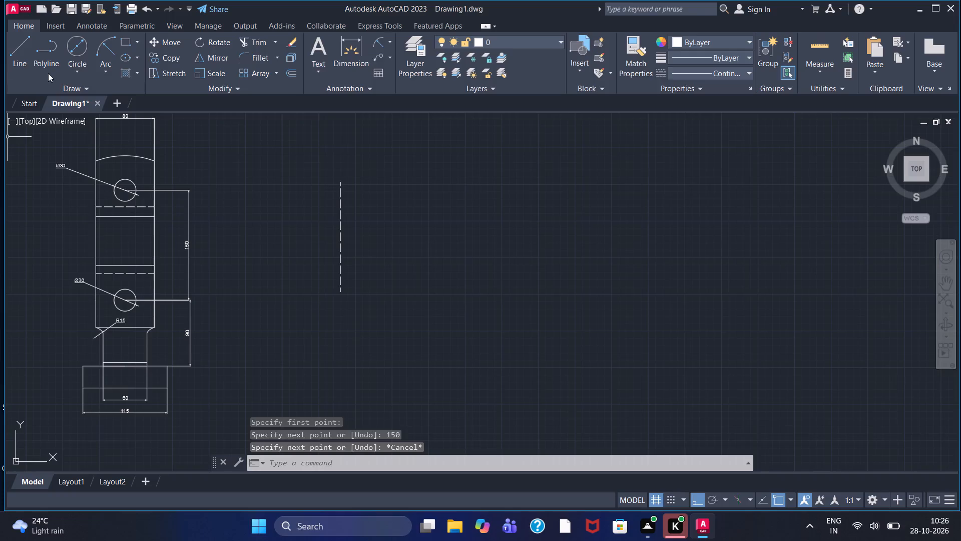
left_click(76, 47)
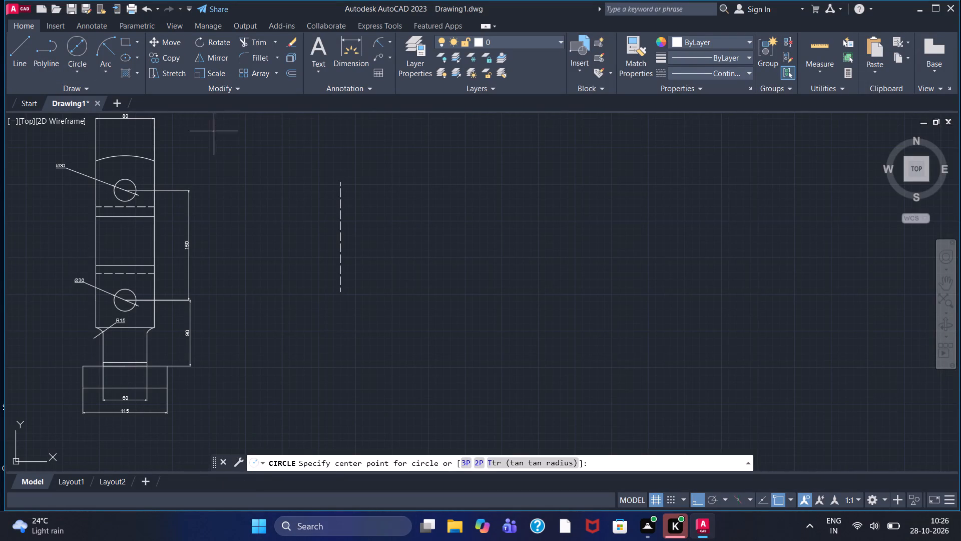
left_click(340, 182)
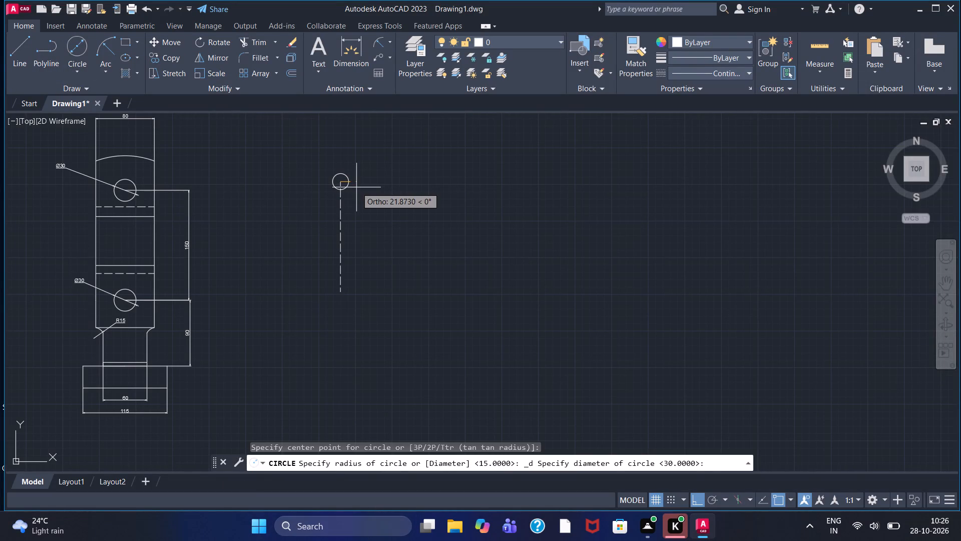
key("3")
key("0")
key("Return")
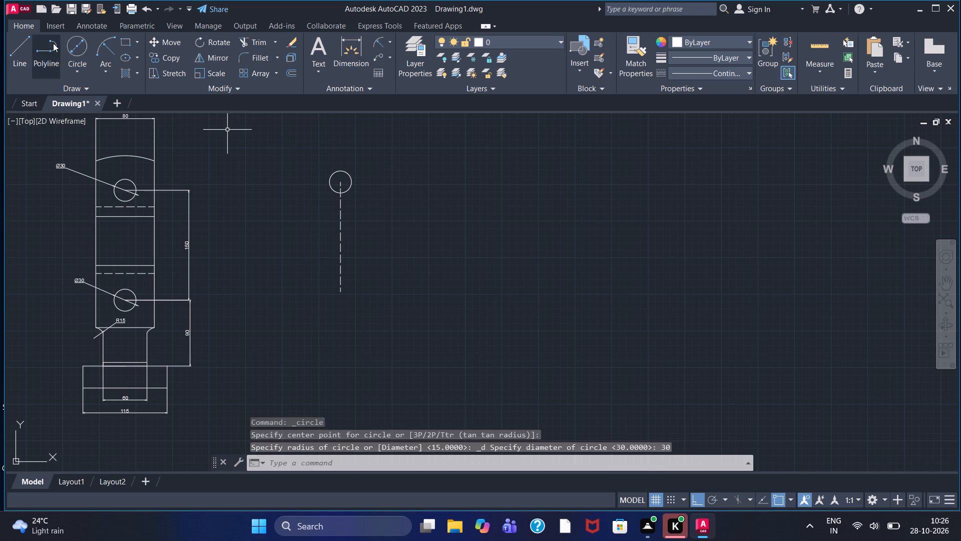
left_click(68, 44)
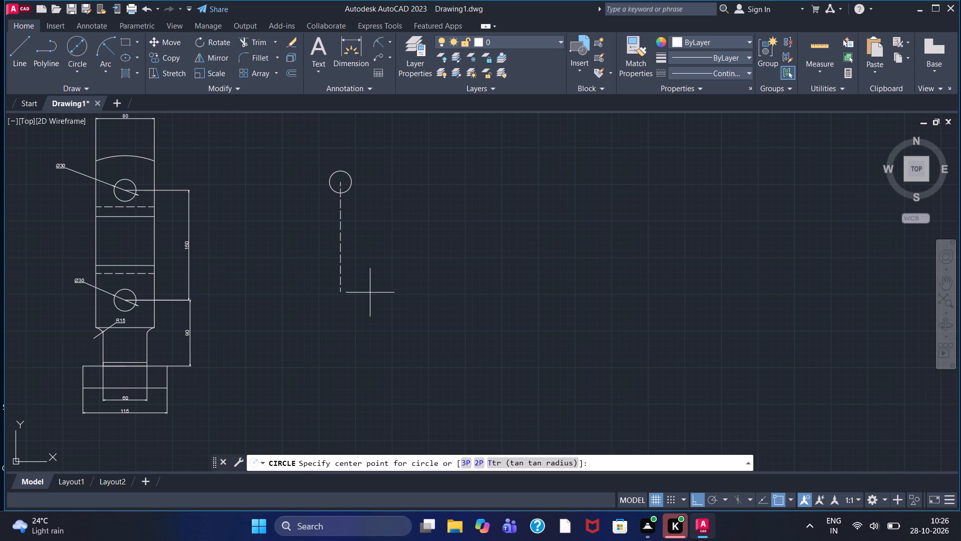
left_click(337, 292)
type("30")
key("Return")
key("Escape")
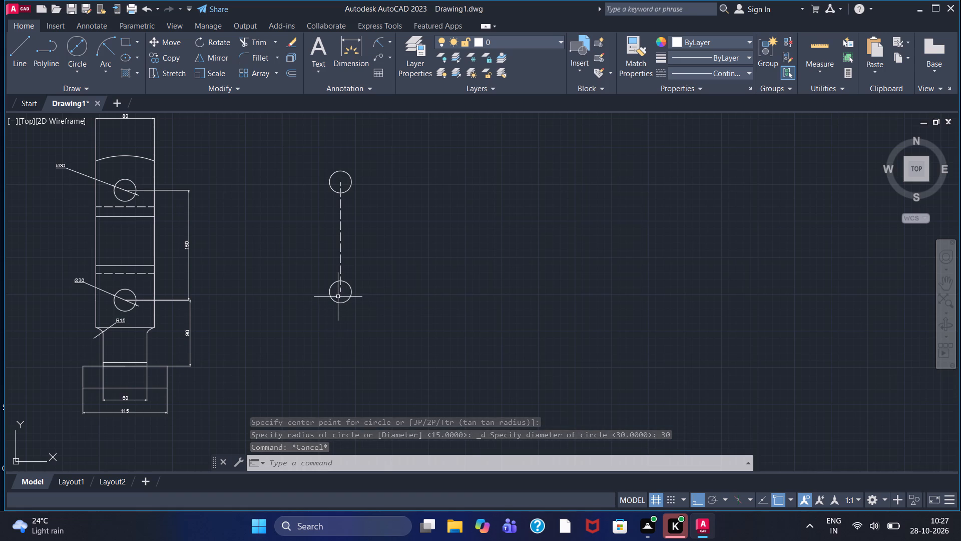
Draw connected lines from the lower circle's centre: 40 down, 40 left, 230 up, 80 right, 230 down, and back to the bottom midpoint.
left_click(22, 56)
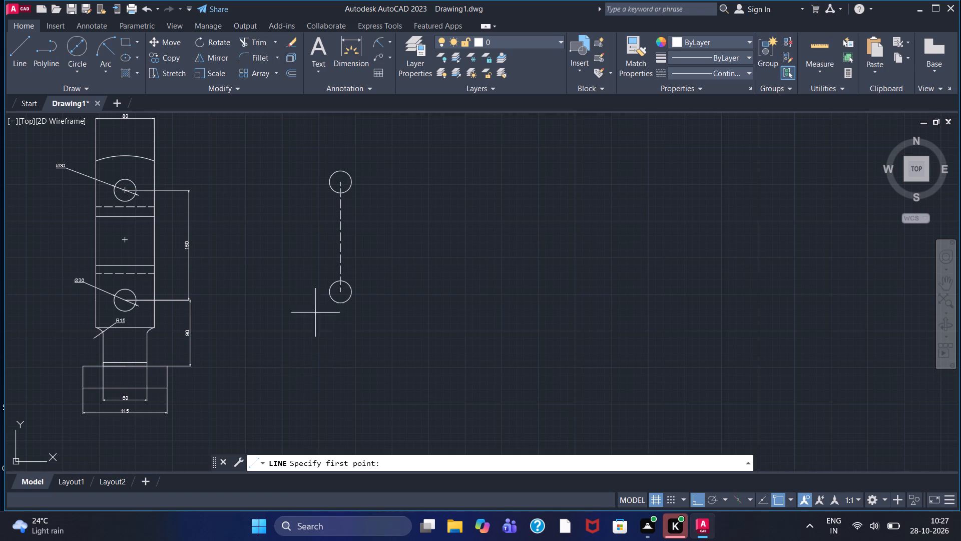
left_click(340, 295)
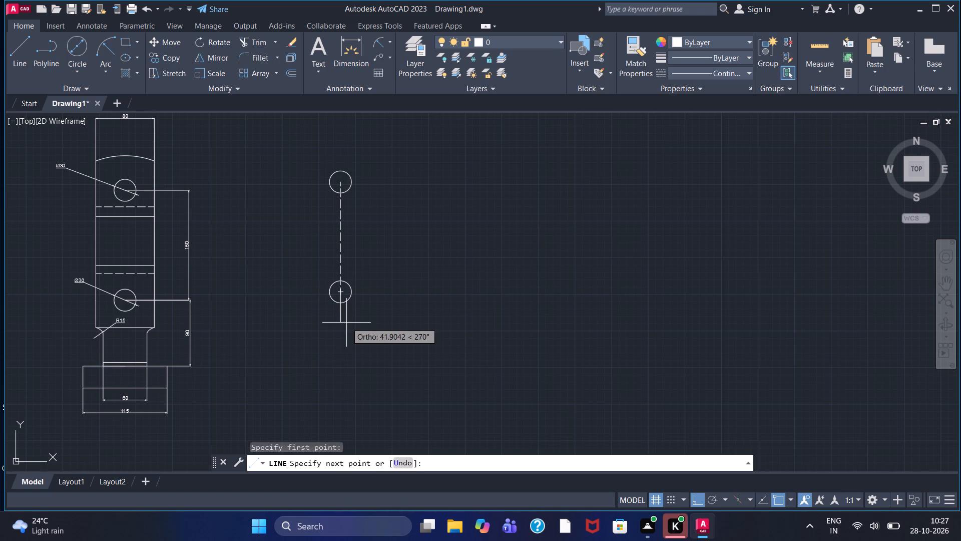
type("40")
key("Return")
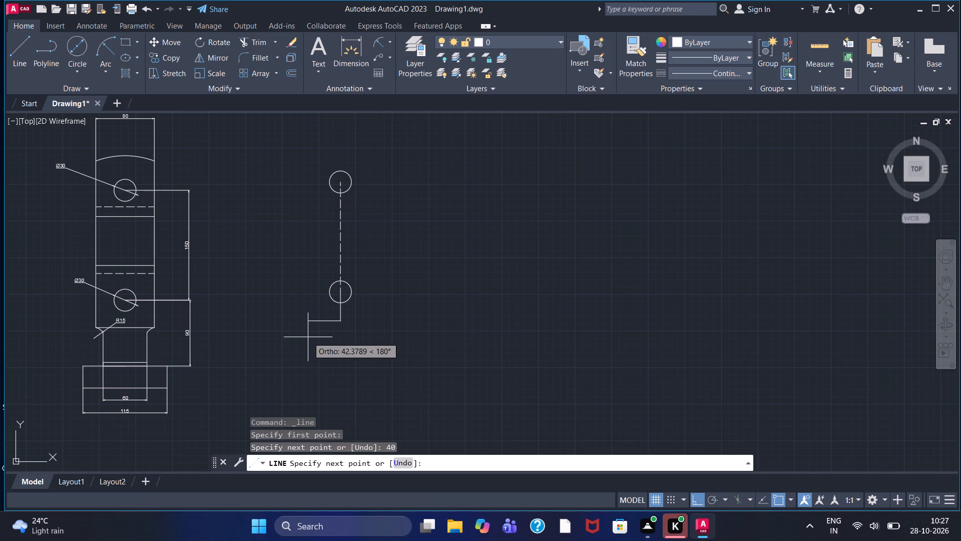
key("4")
key("0")
key("Return")
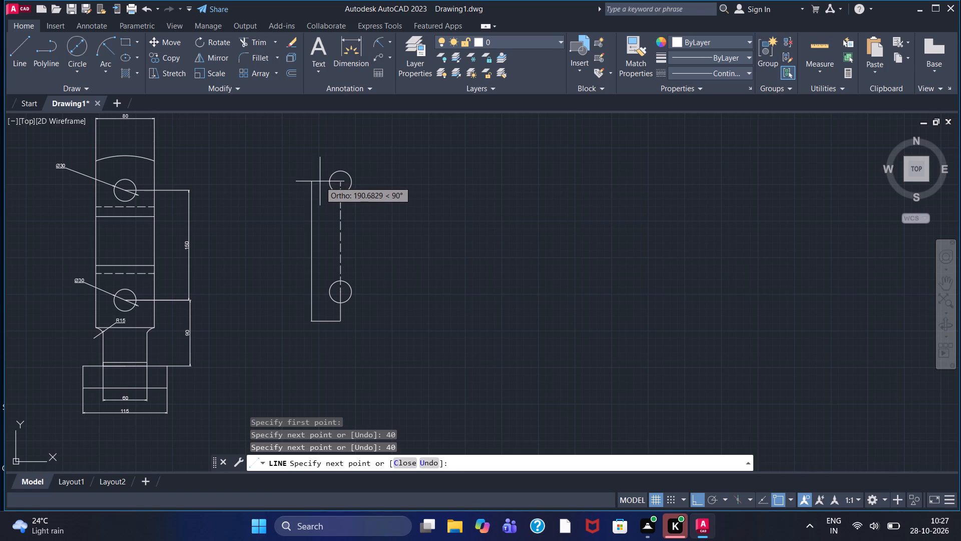
type("230")
key("Return")
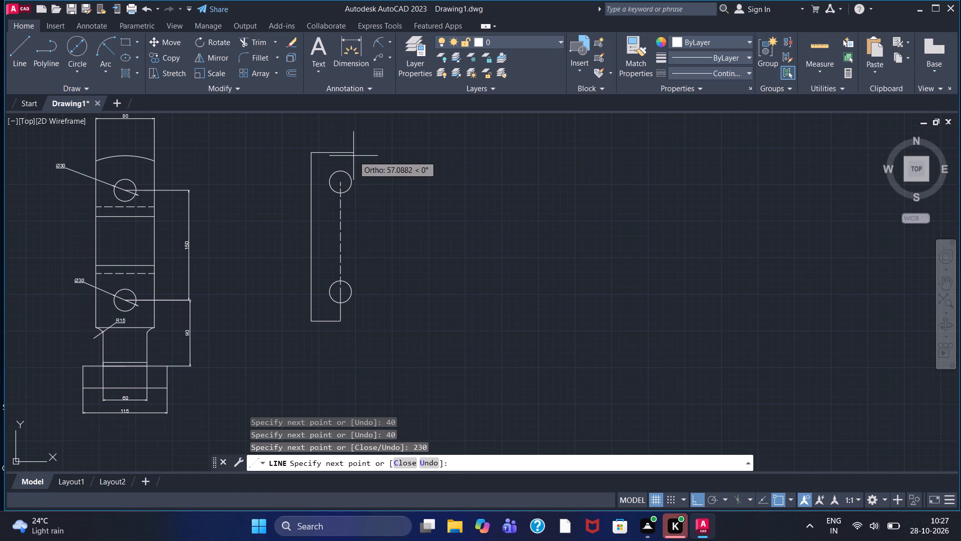
type("80")
key("Return")
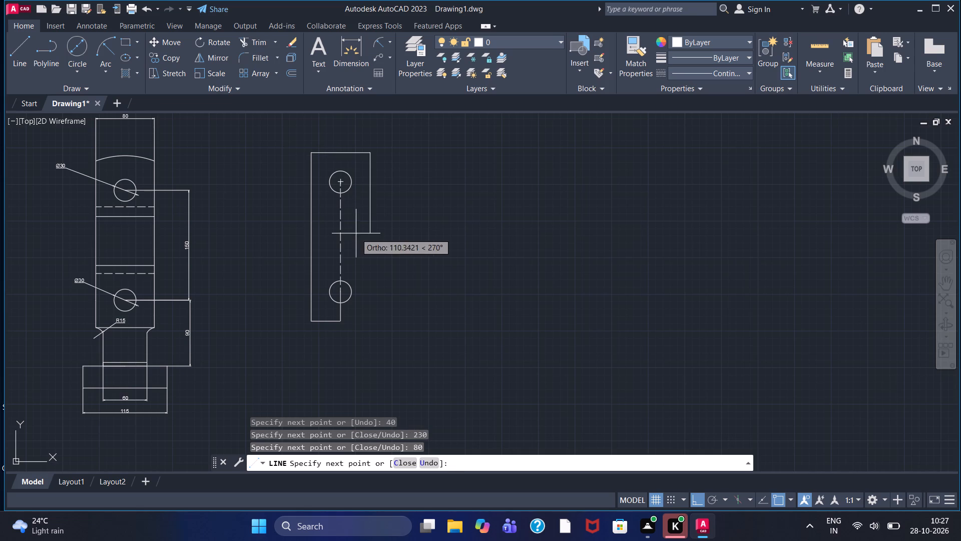
key("2")
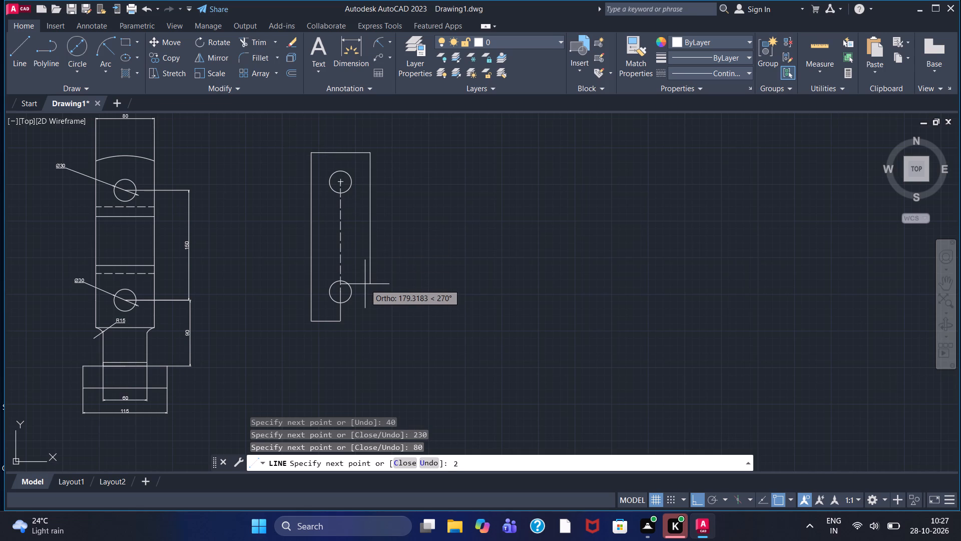
type("30")
key("Return")
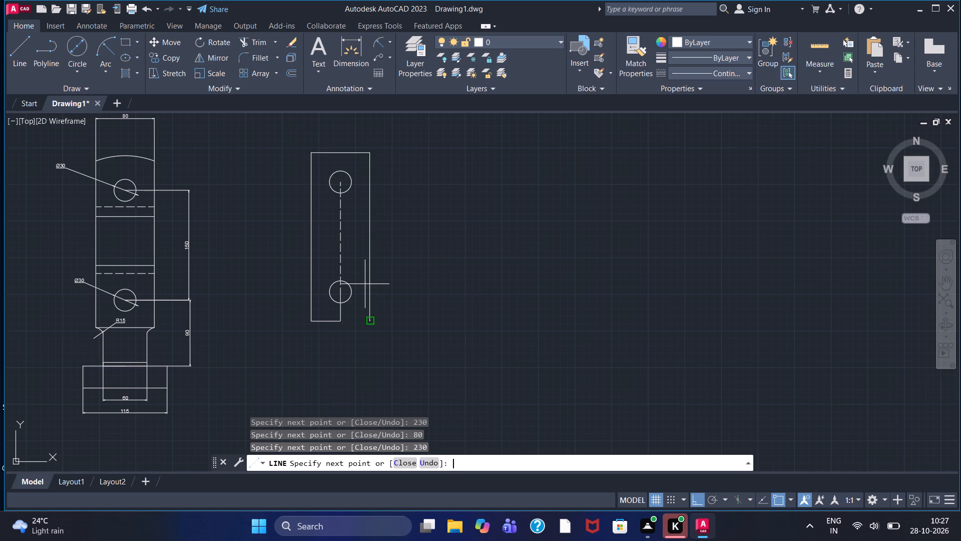
left_click(342, 324)
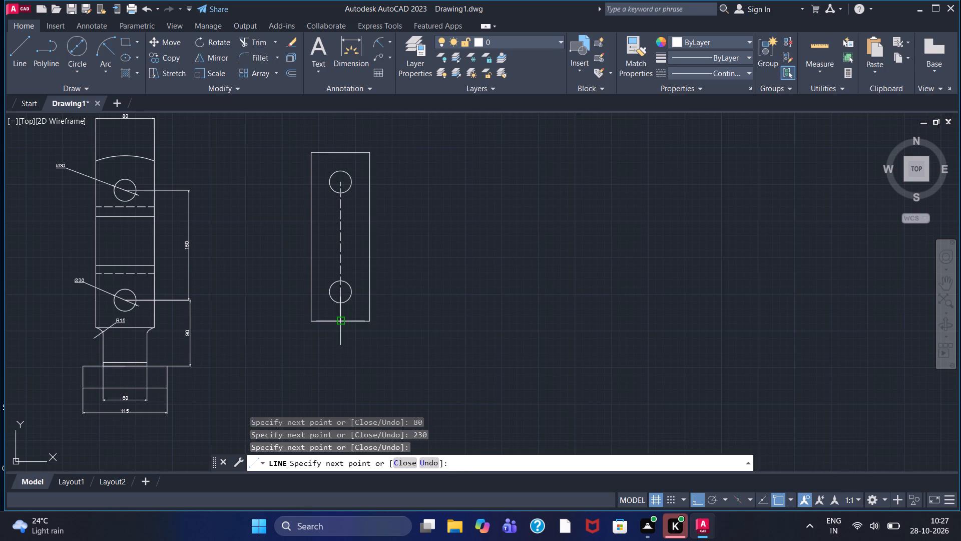
key("Delete")
key("Escape")
Trim away the rectangle's top edge, both halves of its bottom edge and the vertical segment below the lower circle.
left_click(251, 44)
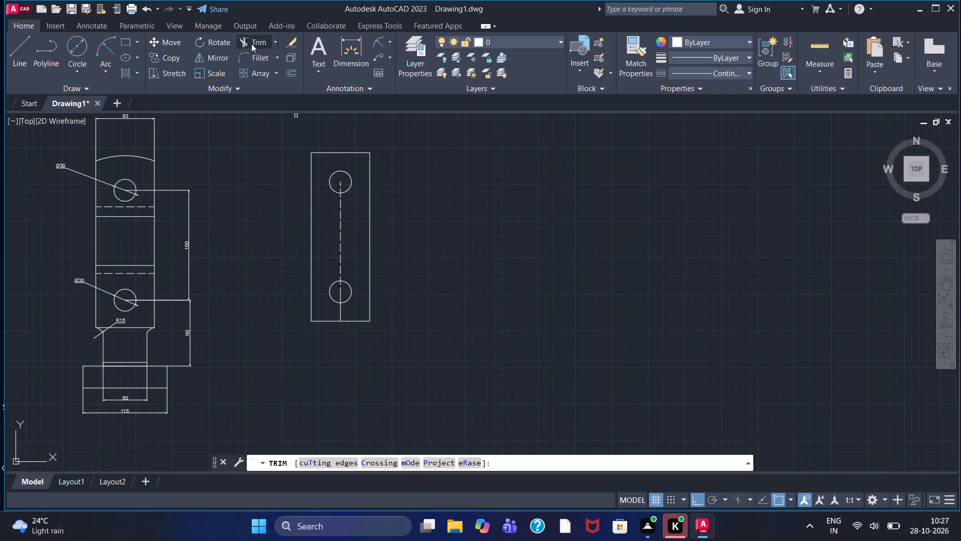
left_click(342, 154)
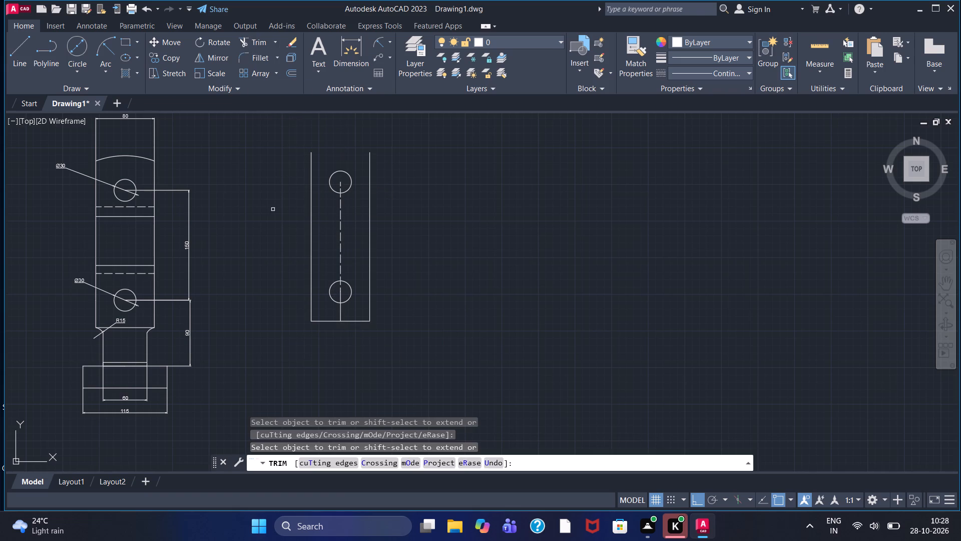
left_click(329, 323)
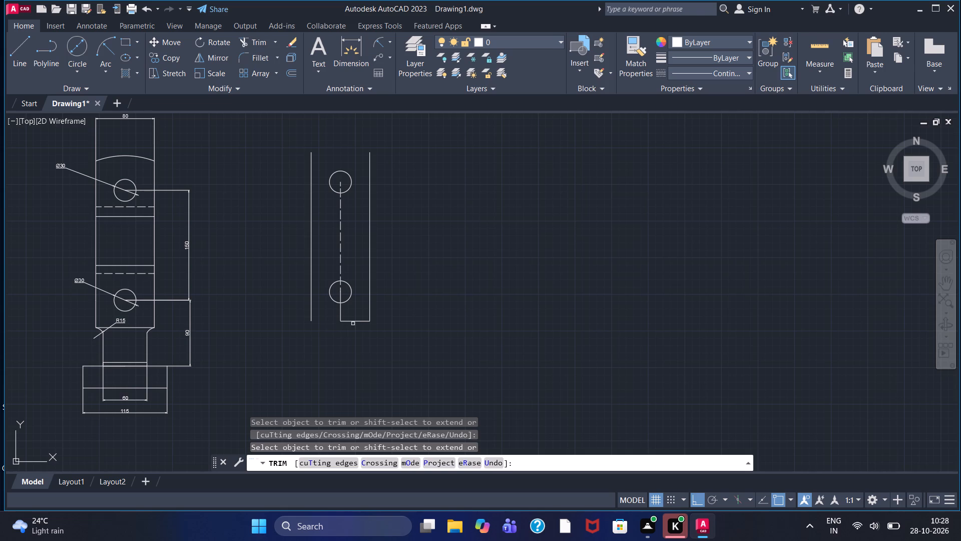
left_click(353, 321)
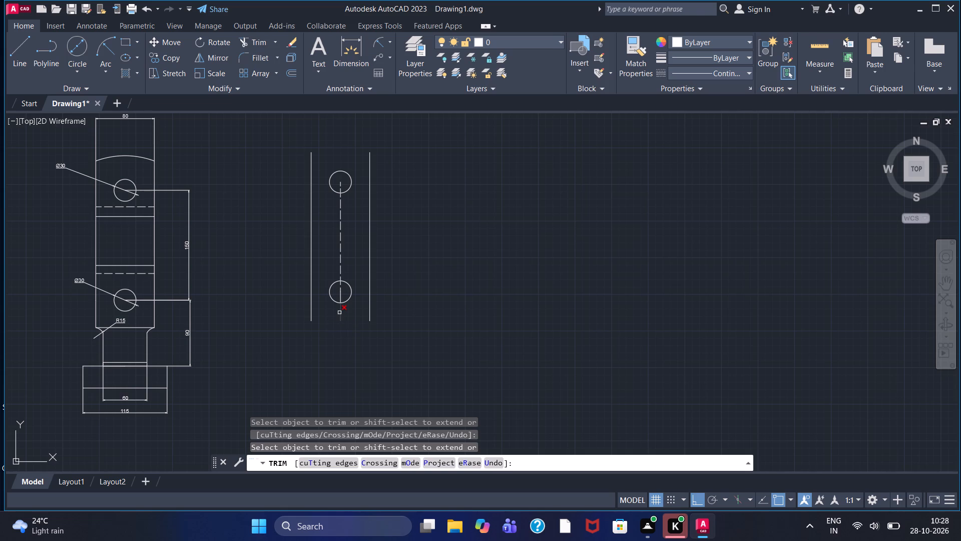
left_click(339, 313)
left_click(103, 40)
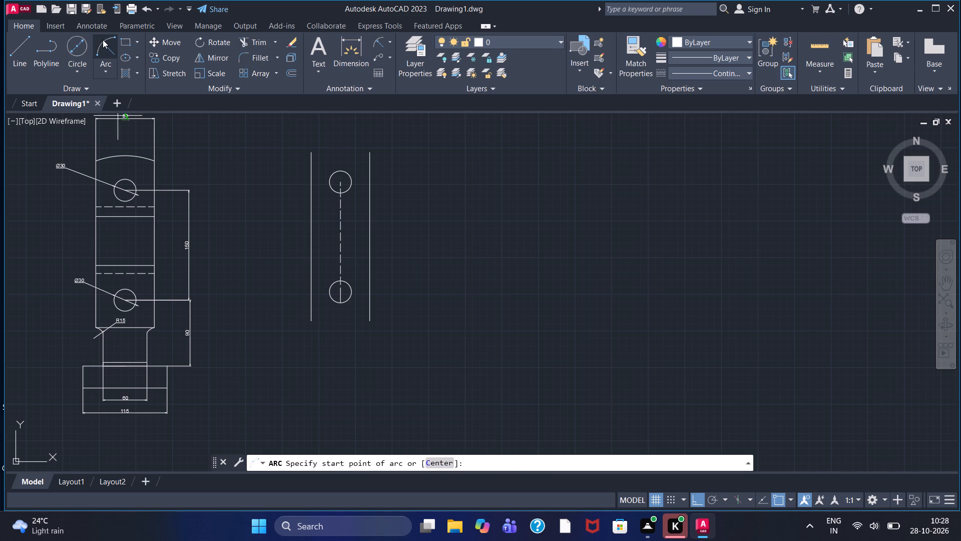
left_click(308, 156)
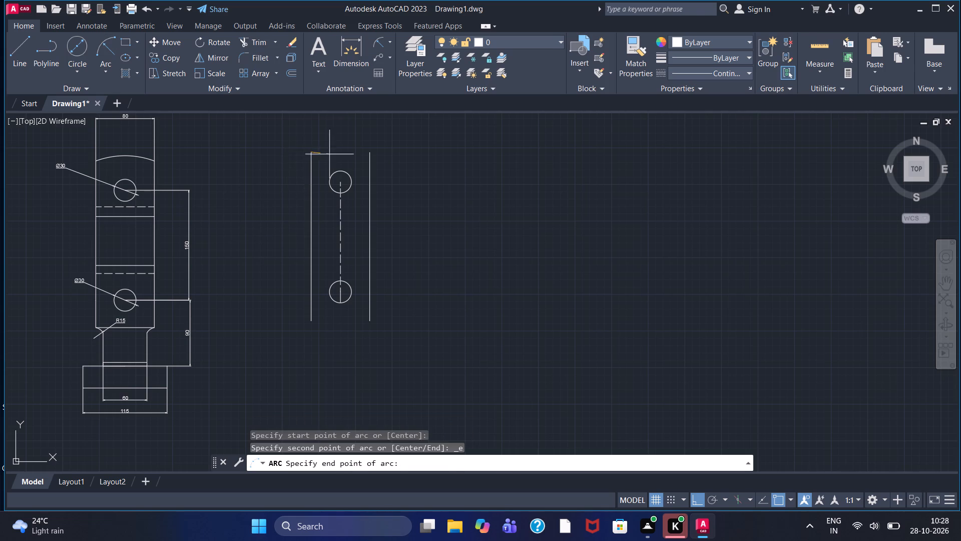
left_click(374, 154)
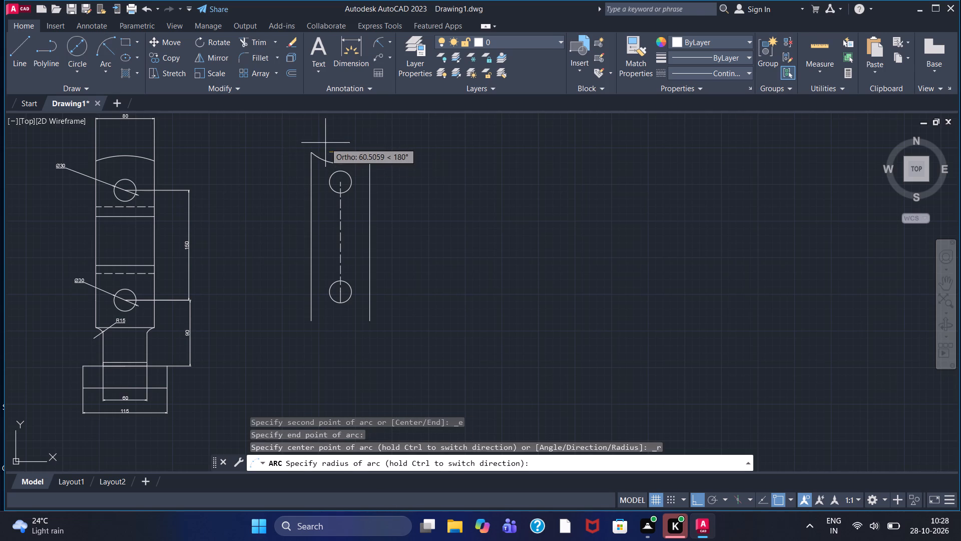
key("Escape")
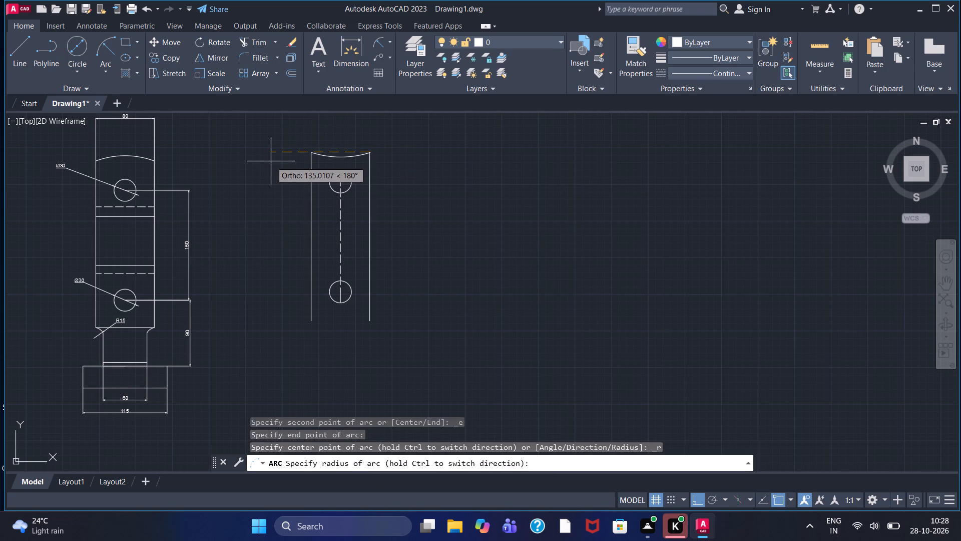
Draw an upward-bulging arc of radius 220 between the upper ends of the two vertical side lines.
left_click(116, 41)
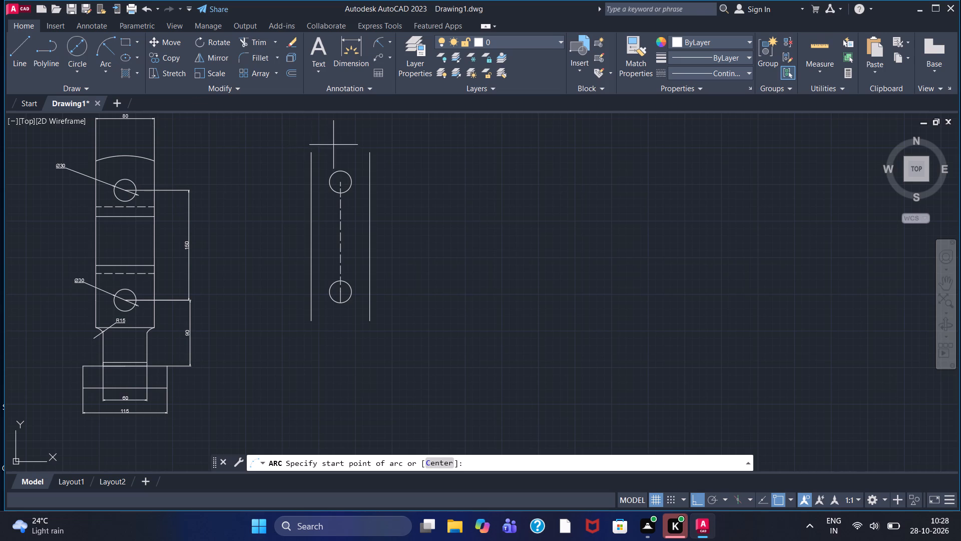
left_click(367, 155)
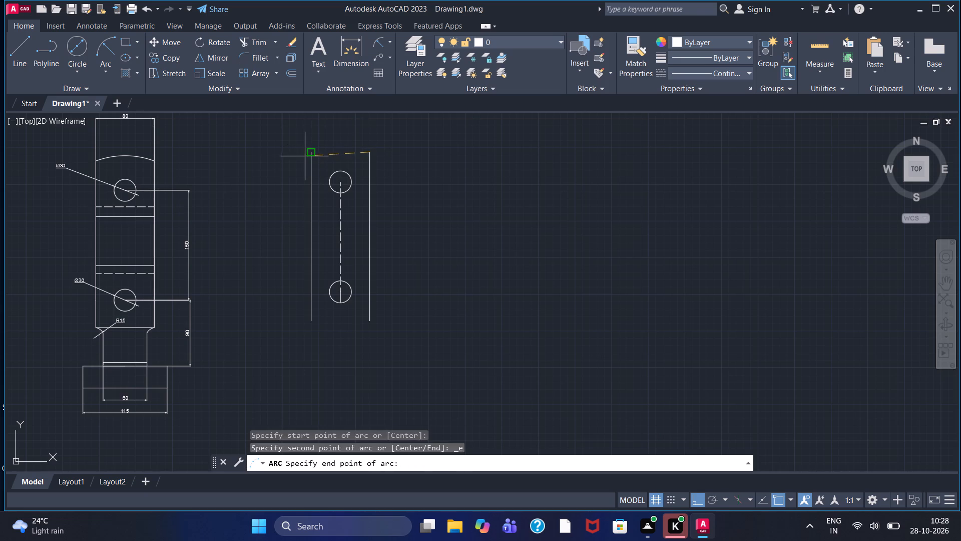
left_click(310, 153)
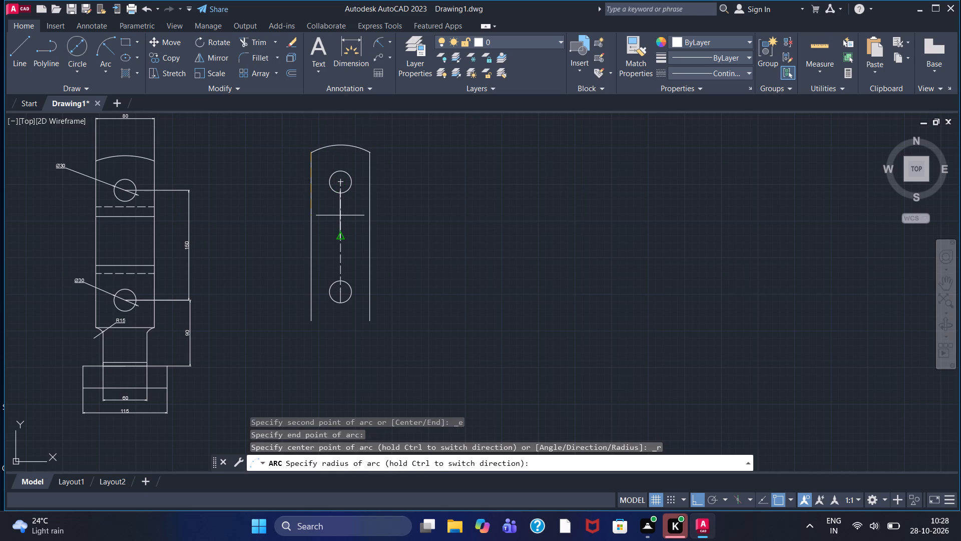
type("220")
key("Return")
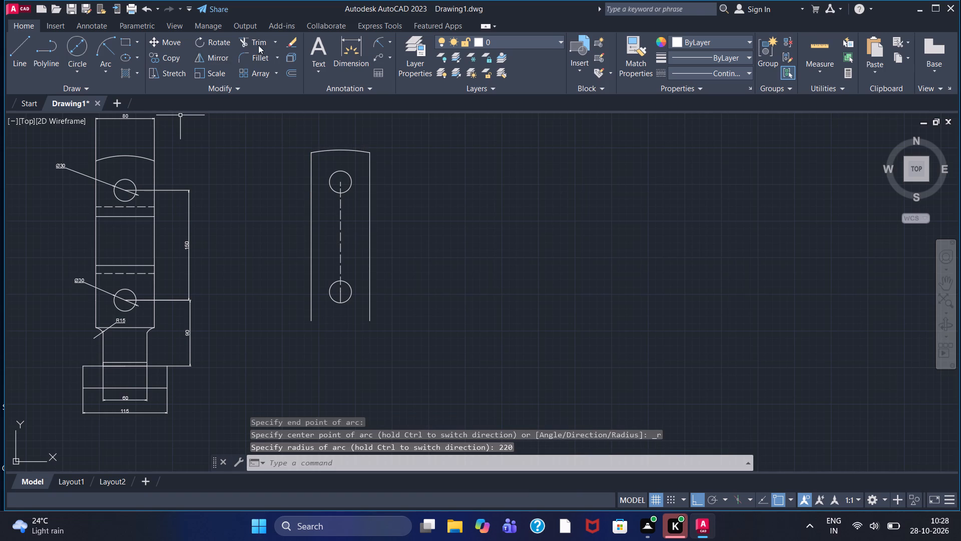
Draw a downward-bulging arc of radius 220 between the lower ends of the two vertical side lines.
left_click(105, 43)
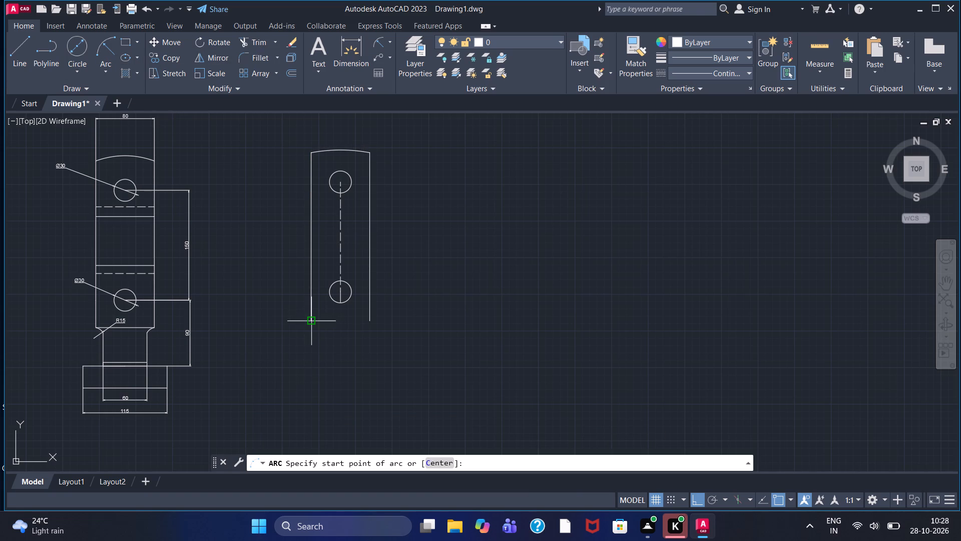
left_click(313, 319)
left_click(372, 320)
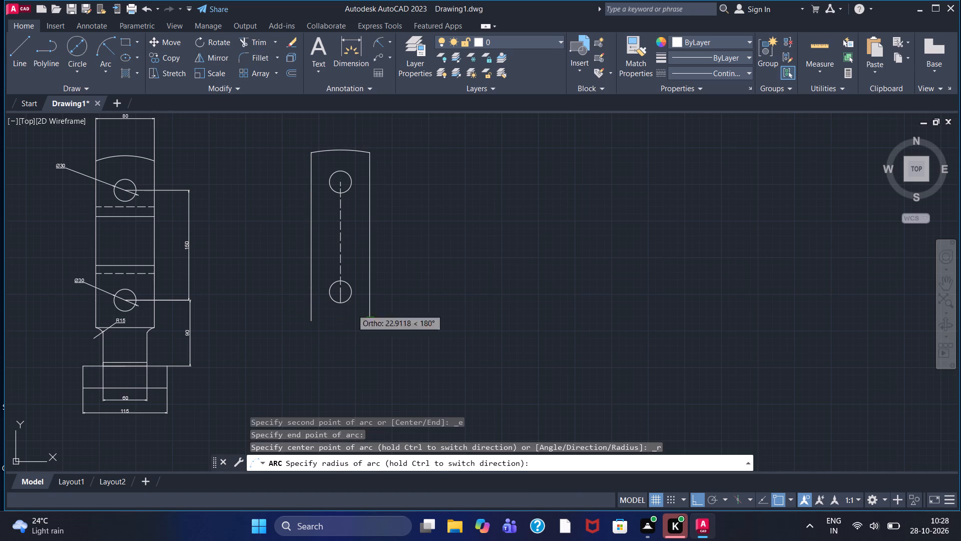
key("2")
type("20")
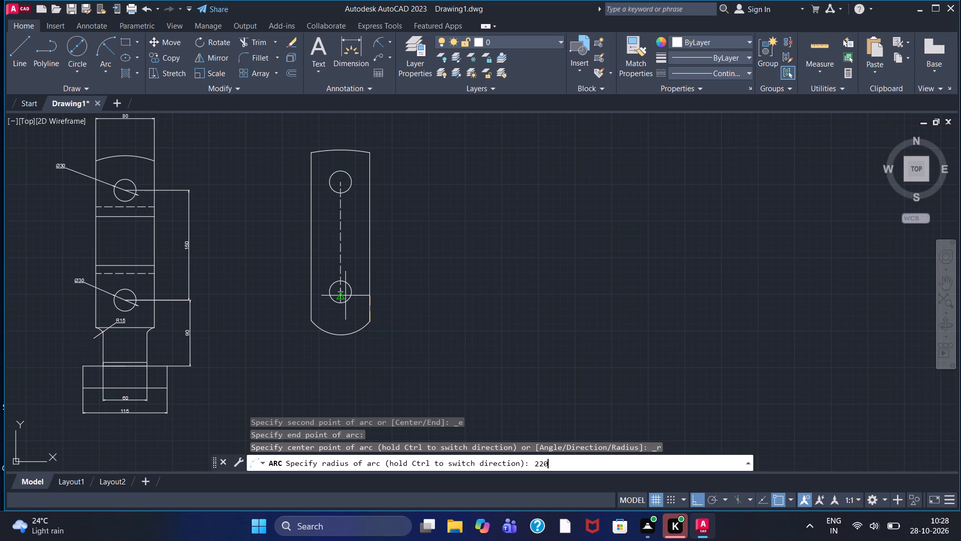
key("Return")
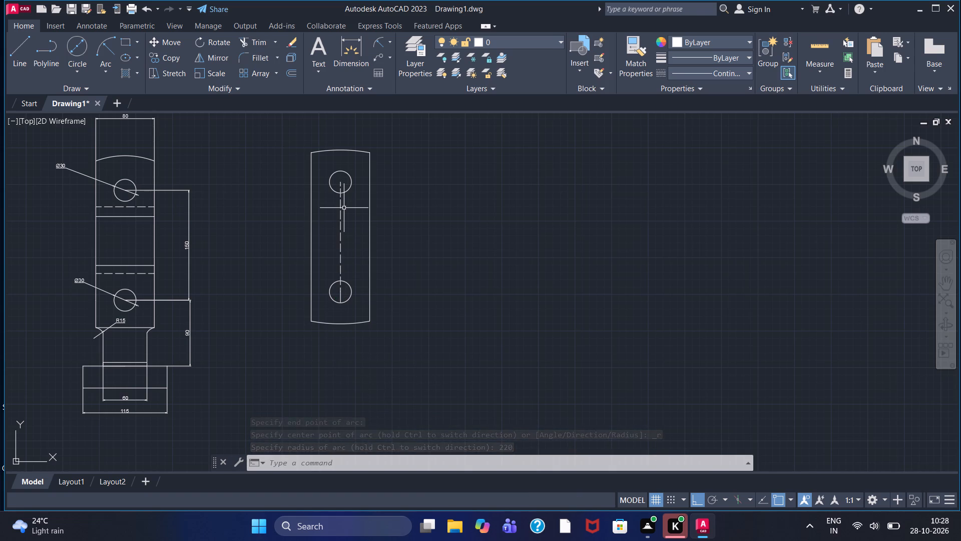
Add centre marks to the upper and lower circles of the plate view.
key("c")
key("m")
key("m")
key("Return")
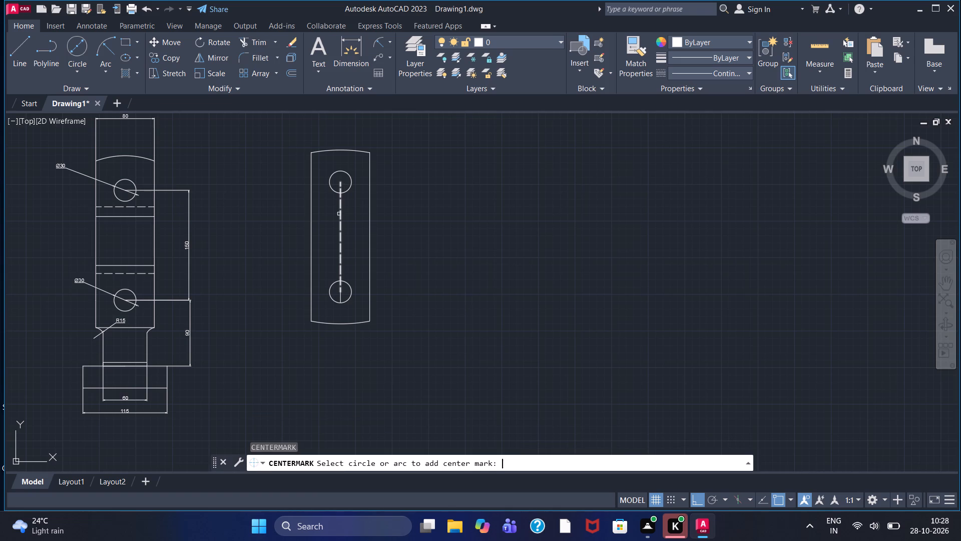
left_click(340, 172)
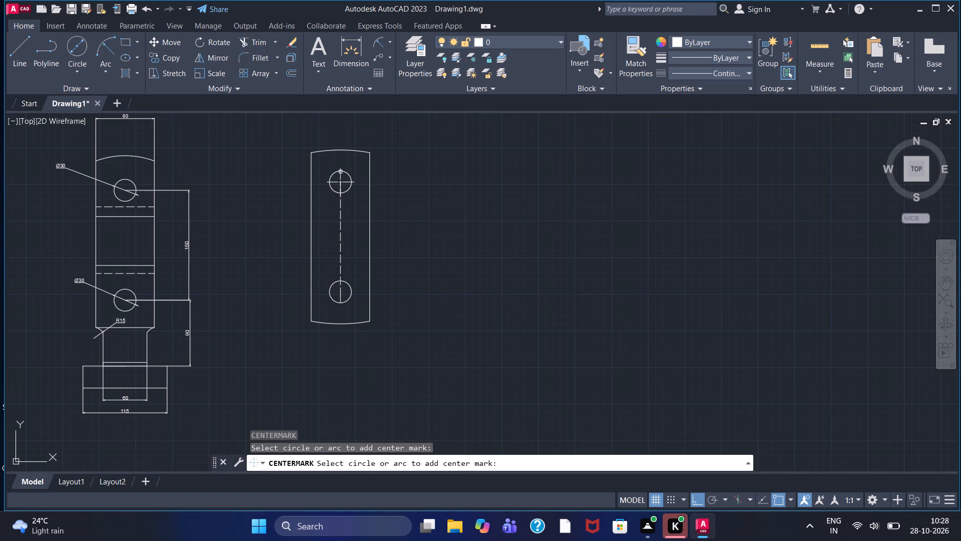
left_click(349, 296)
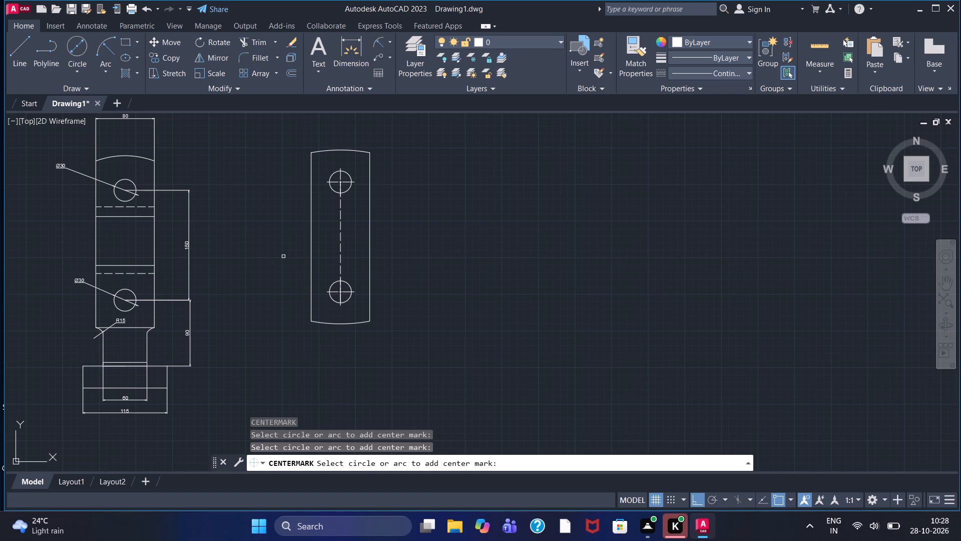
With the dashed ACAD linetype, extend the plate's centreline from the upper centre mark to the top arc and from the lower one to the bottom arc.
left_click(724, 73)
left_click(711, 114)
left_click(15, 53)
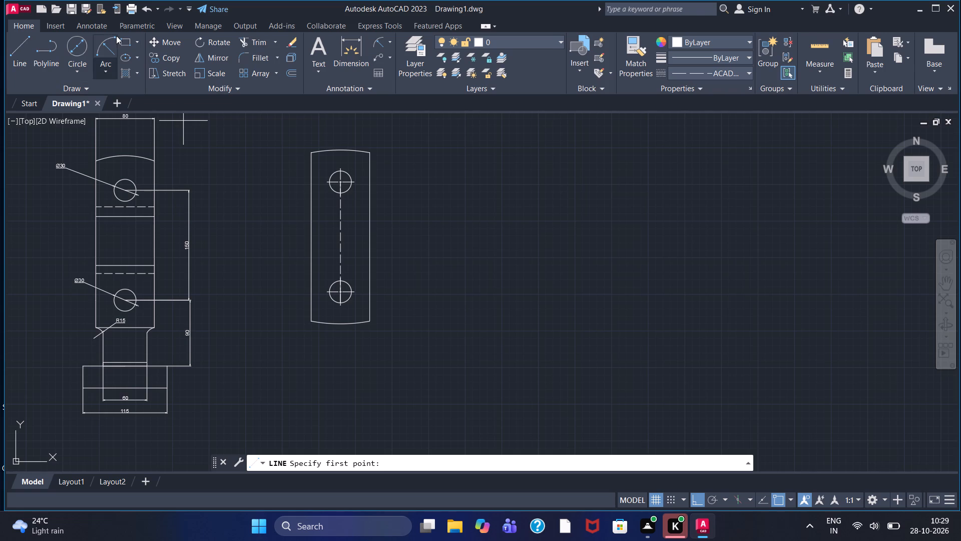
double_click(343, 169)
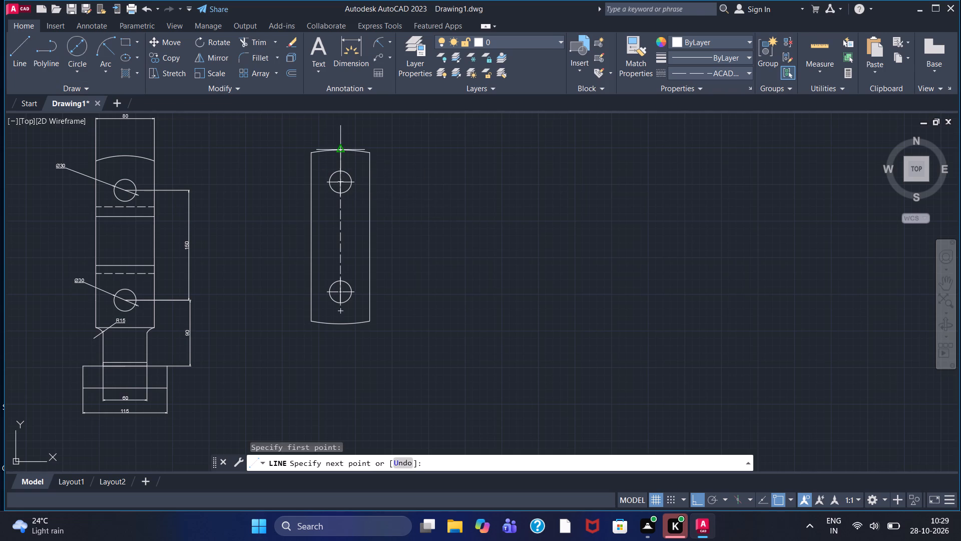
left_click(342, 151)
right_click(342, 151)
left_click(349, 154)
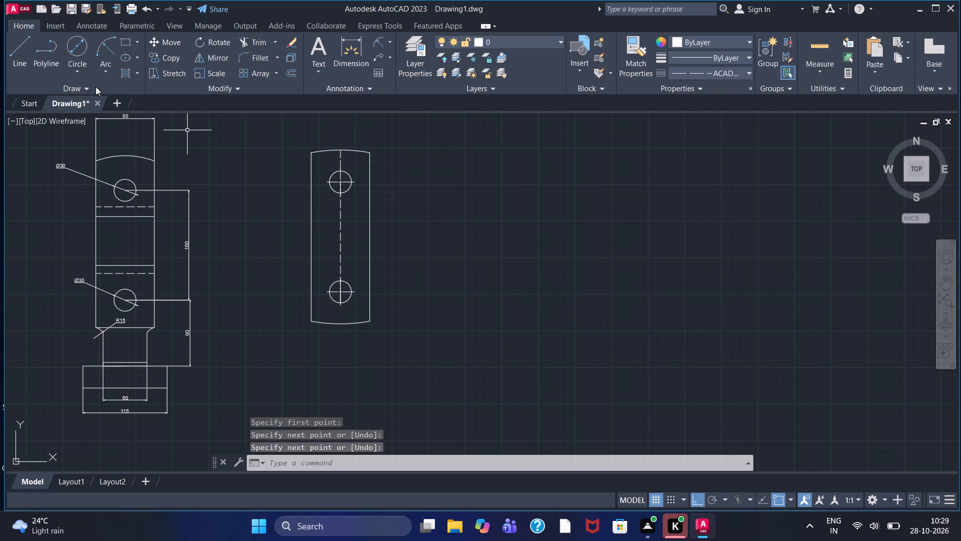
left_click(17, 47)
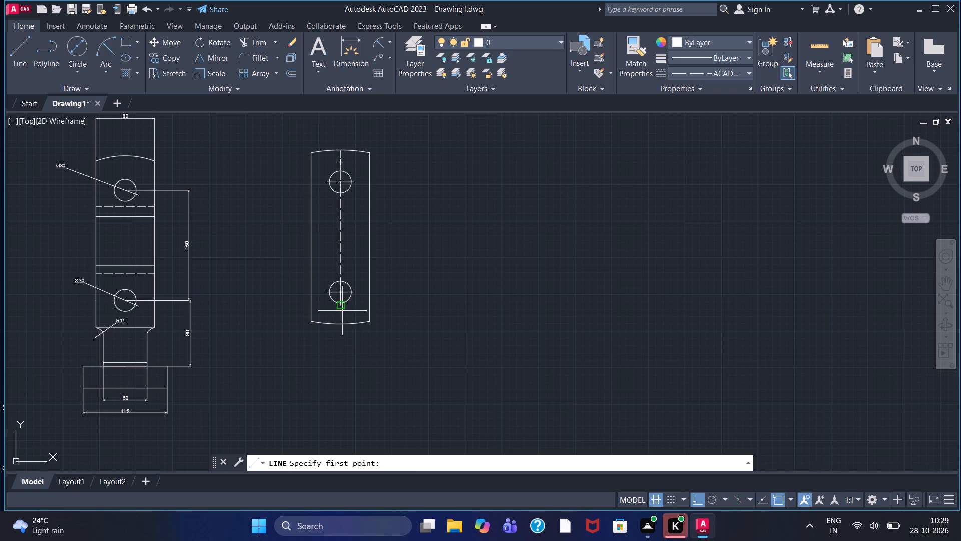
left_click(342, 305)
left_click(342, 327)
right_click(342, 327)
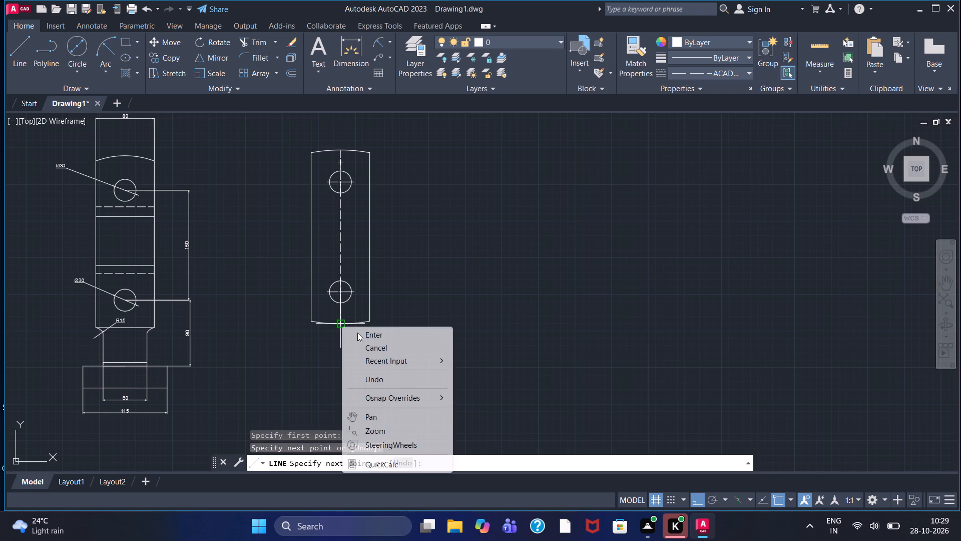
left_click(357, 333)
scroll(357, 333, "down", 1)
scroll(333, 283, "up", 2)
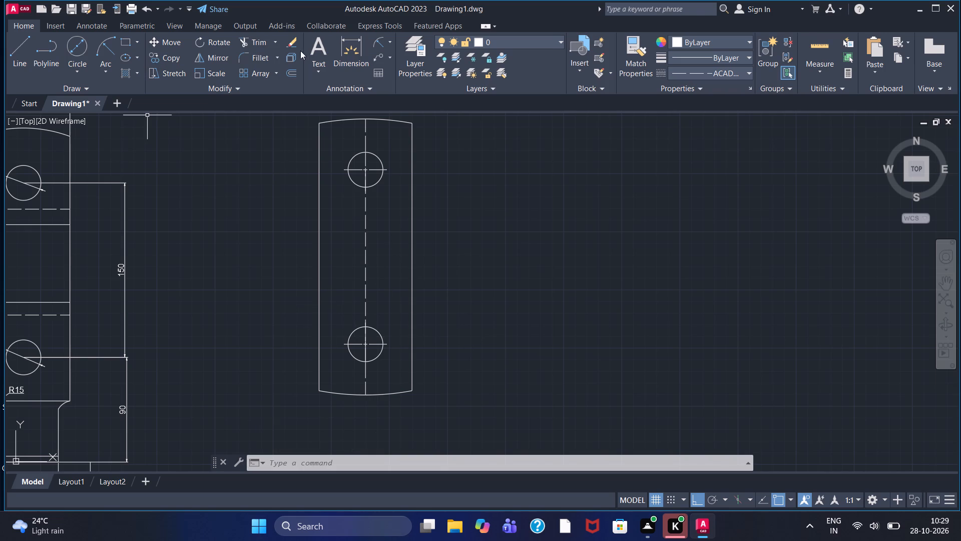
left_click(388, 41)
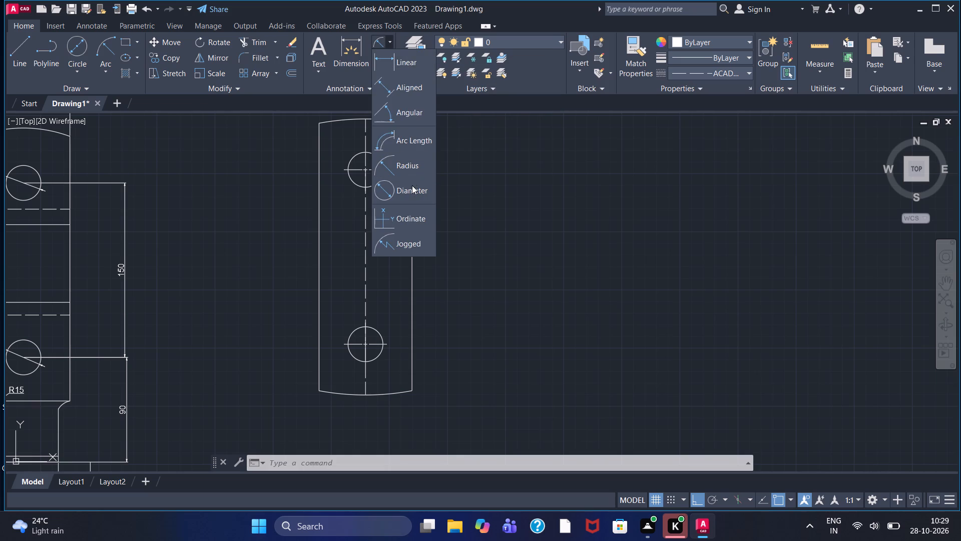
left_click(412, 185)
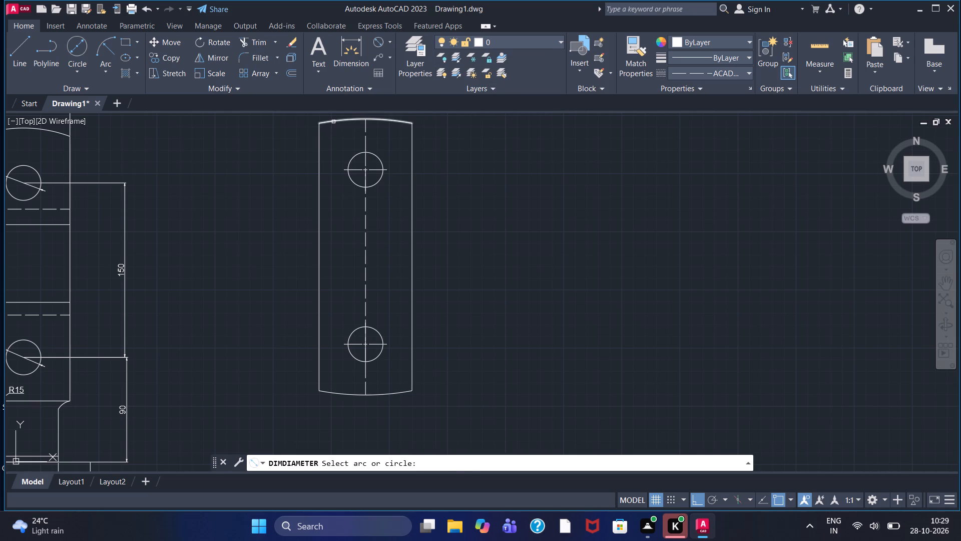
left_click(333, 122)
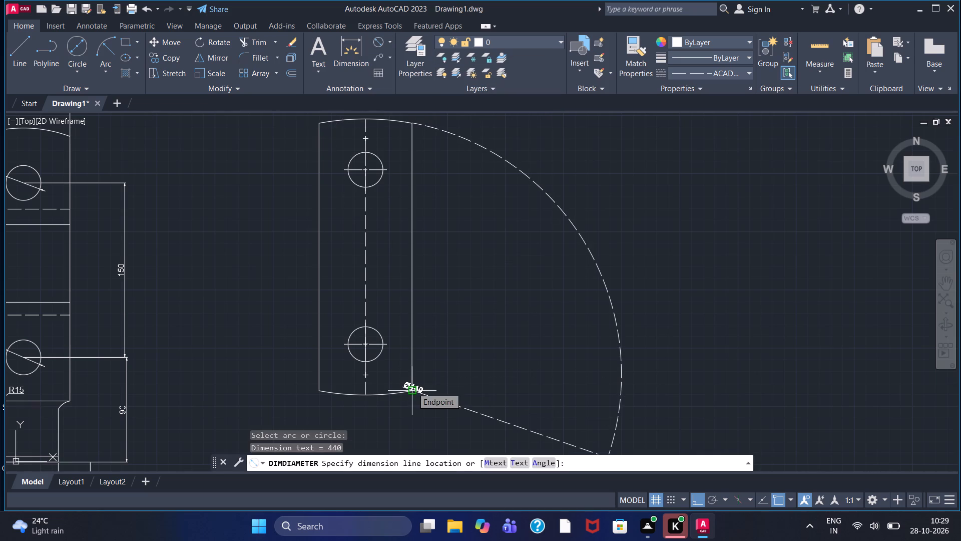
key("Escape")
Set the current linetype back to Continuous.
left_click(731, 74)
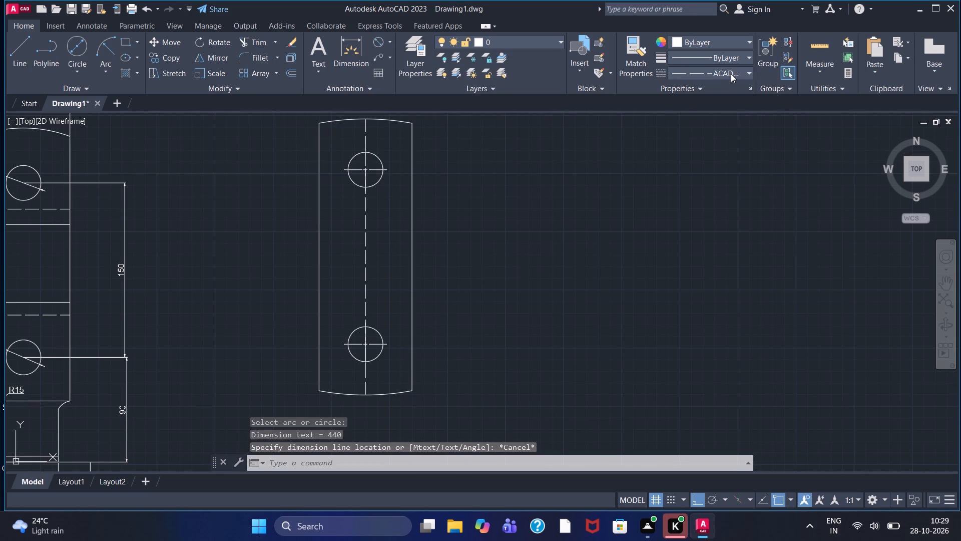
left_click(729, 141)
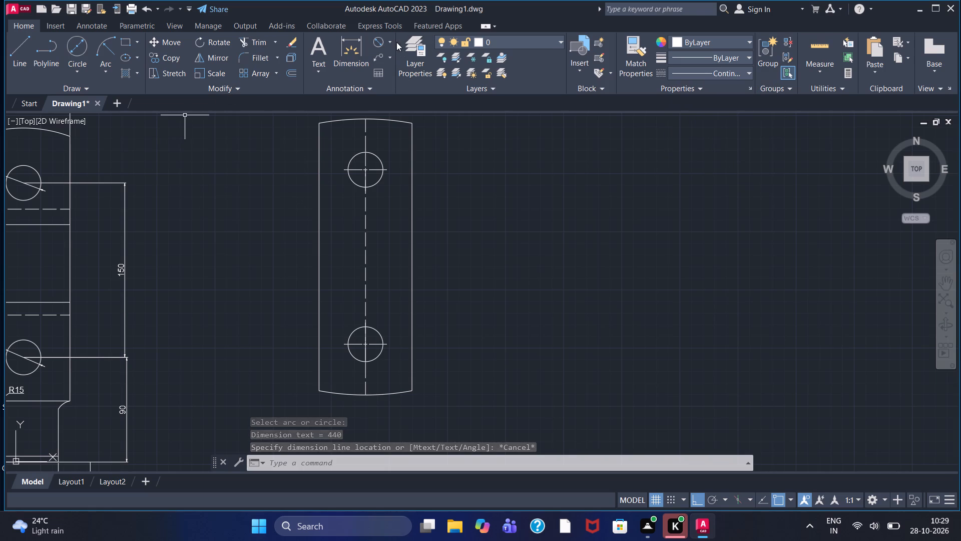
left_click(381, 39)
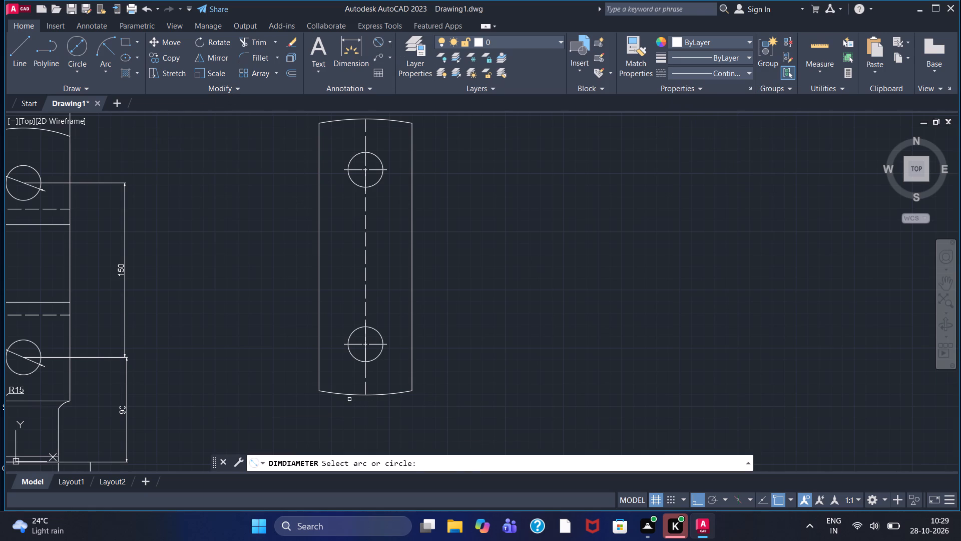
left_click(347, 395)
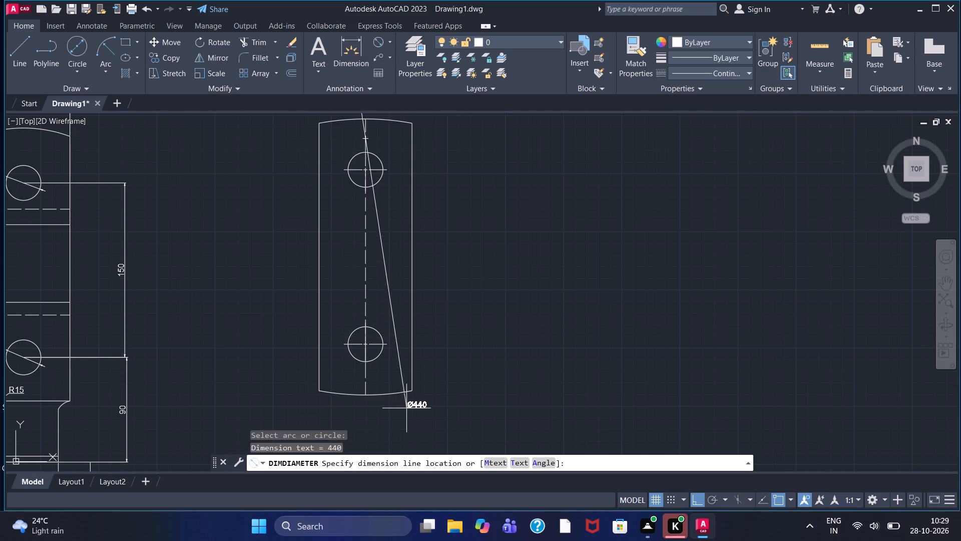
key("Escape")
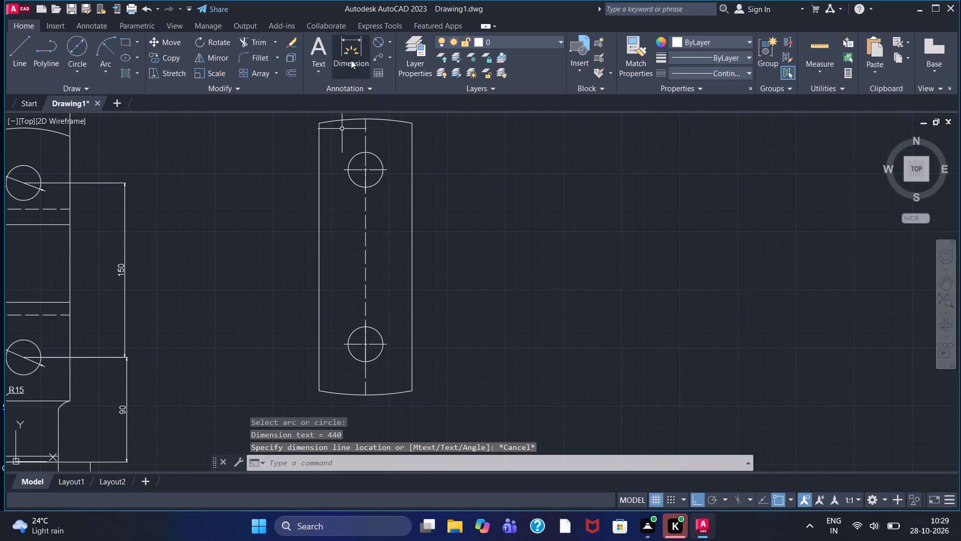
Add a radius dimension to the plate's top arc, with its text placed above the arc's left part.
left_click(386, 39)
left_click(413, 169)
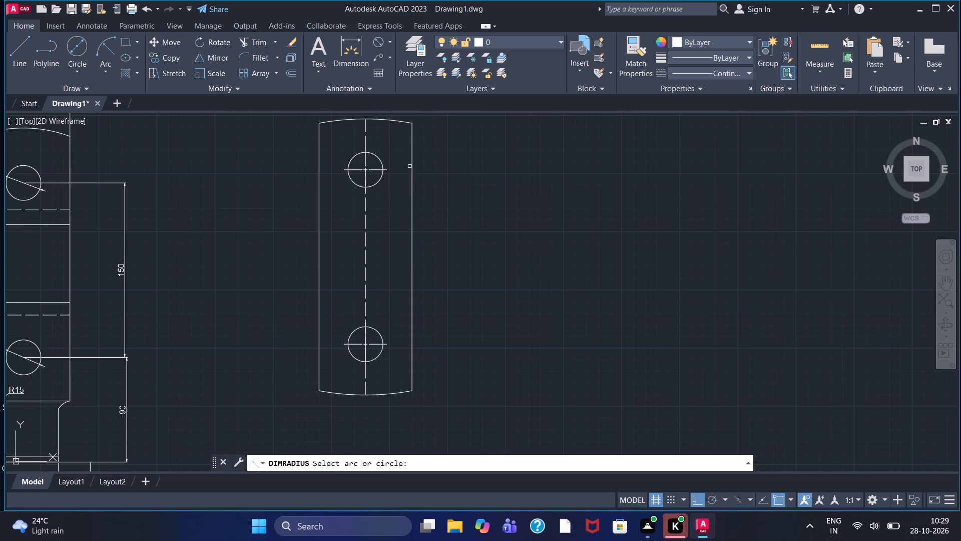
left_click(334, 121)
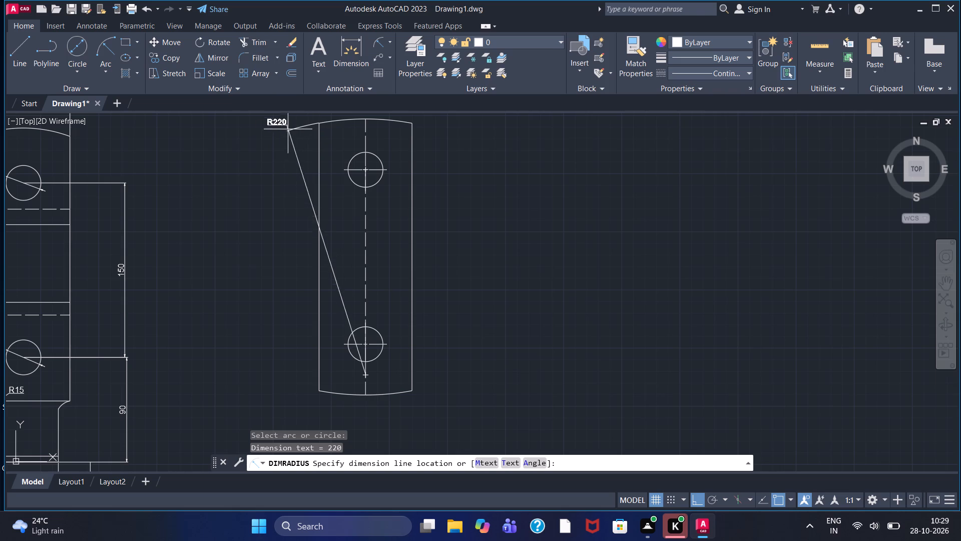
middle_click_drag(335, 115, 361, 254)
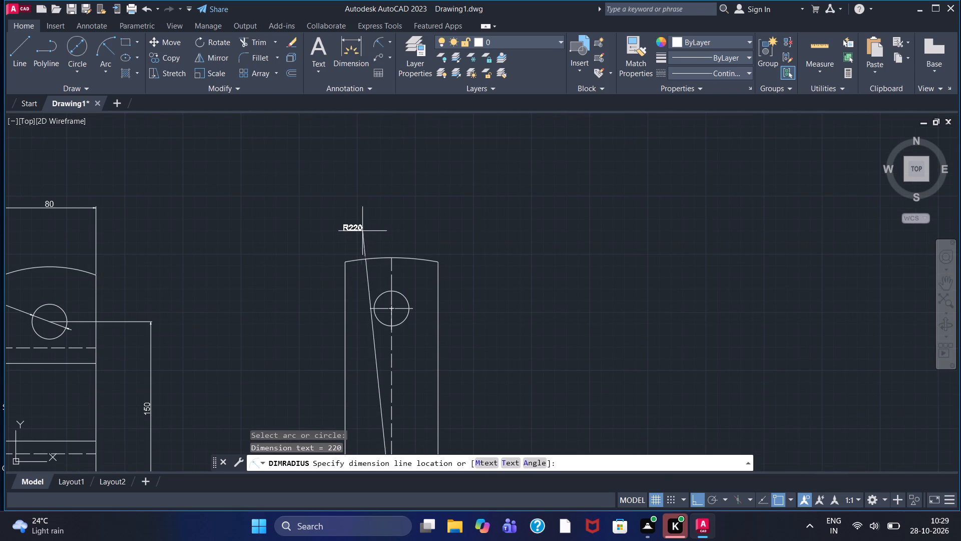
left_click(354, 219)
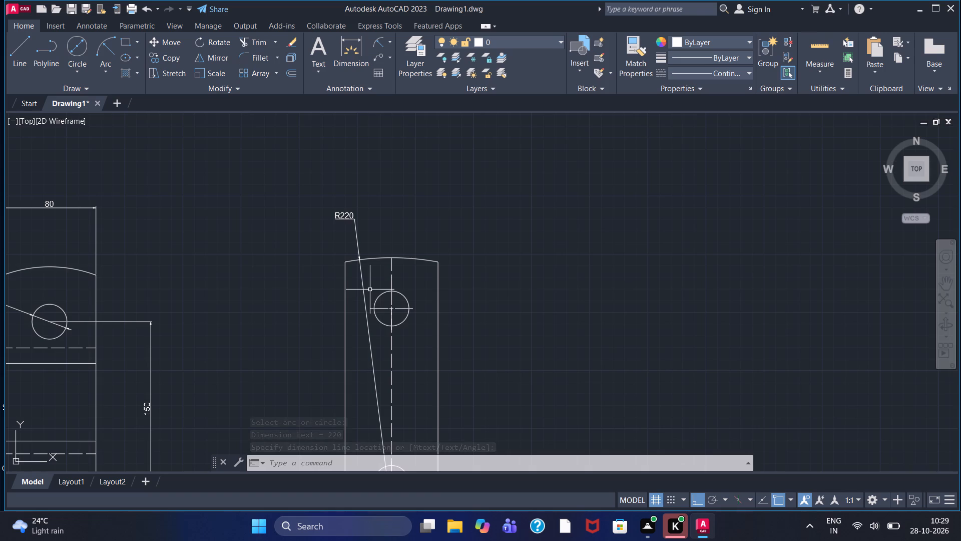
Add a diameter dimension to the plate's upper hole, with its text above the top arc.
left_click(388, 43)
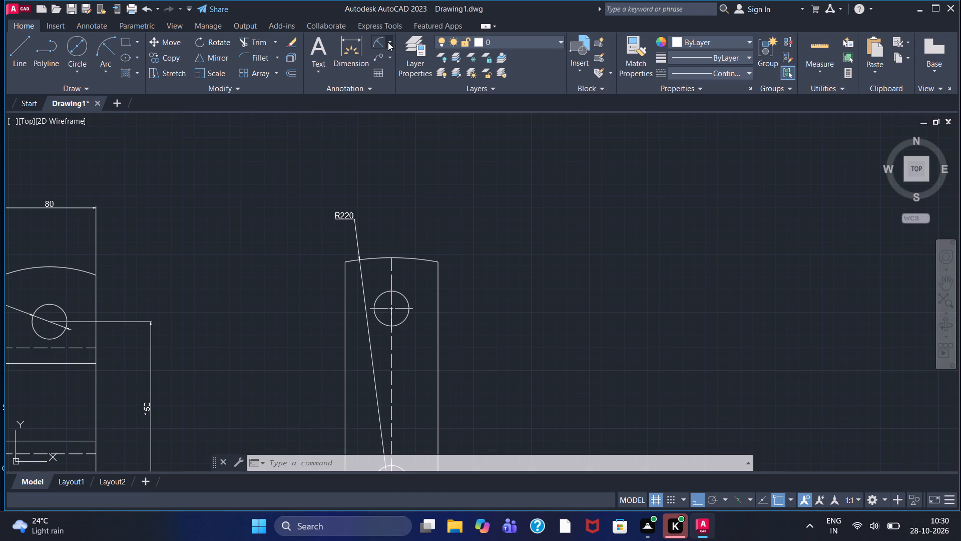
left_click(412, 186)
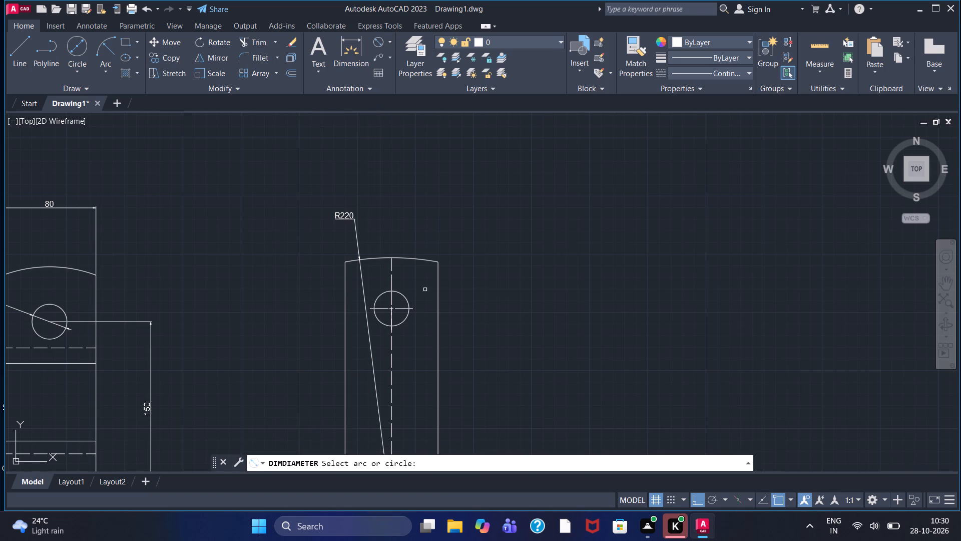
left_click(406, 299)
left_click(432, 241)
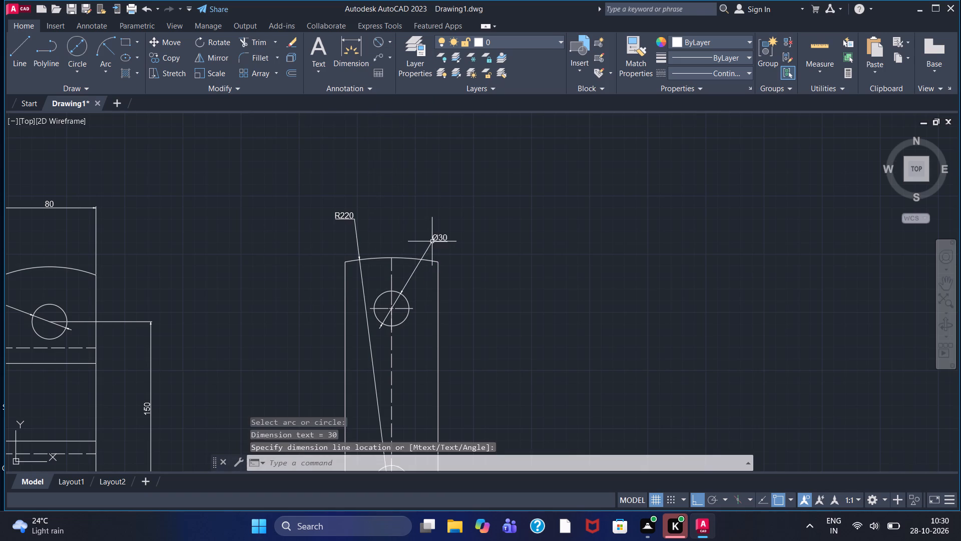
Add a diameter dimension to the plate's lower hole, with its text below the bottom arc.
scroll(434, 255, "down", 1)
middle_click_drag(471, 280, 416, 187)
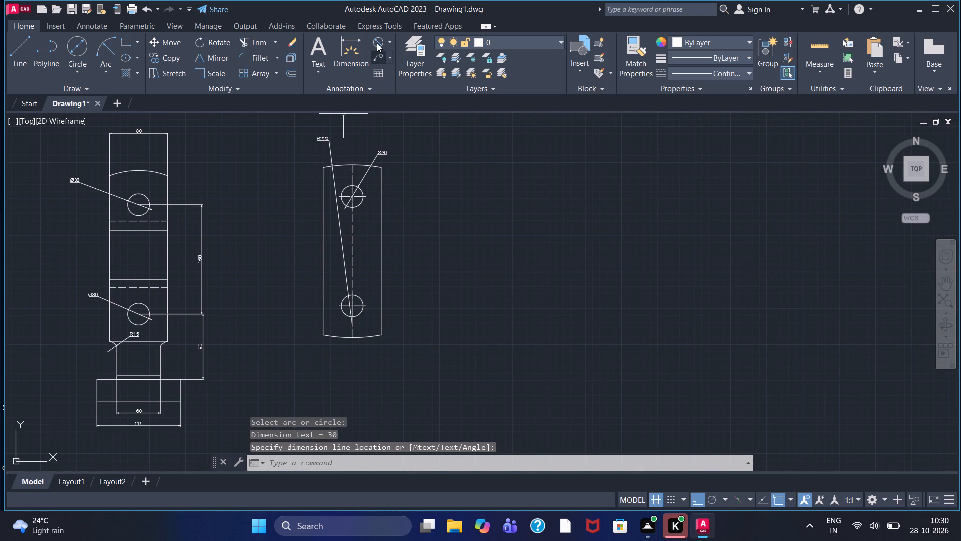
left_click(377, 43)
left_click(362, 309)
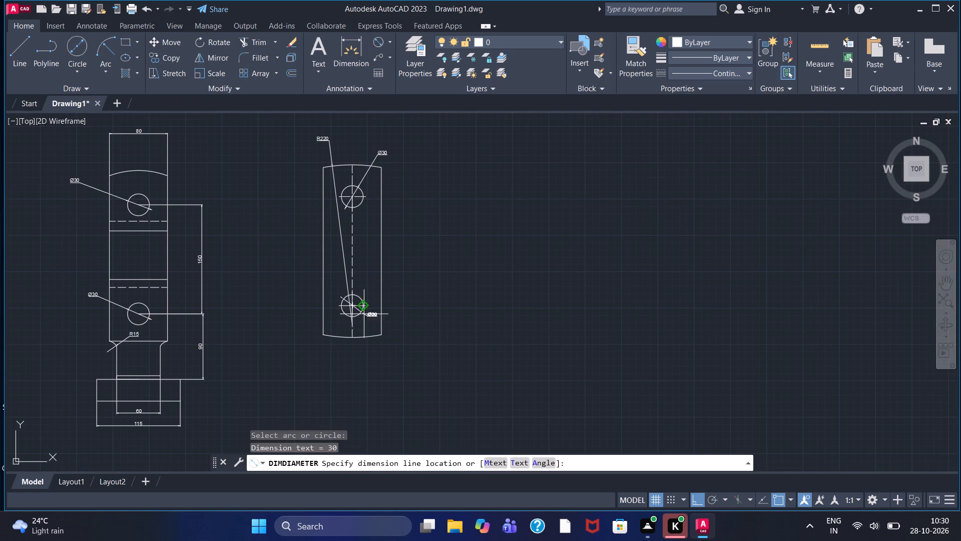
left_click(374, 351)
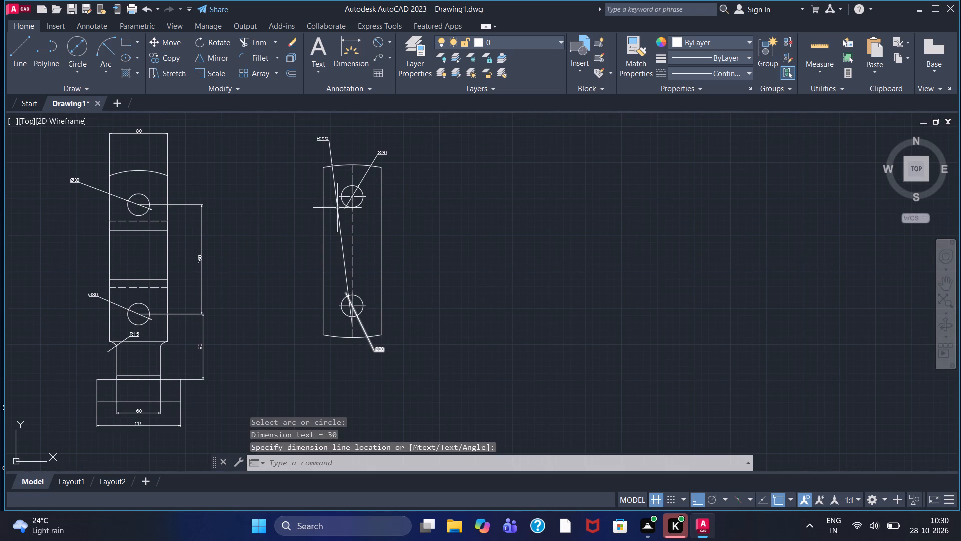
Add a vertical linear dimension between the centres of the plate's two holes, placed to the right of the plate.
left_click(390, 43)
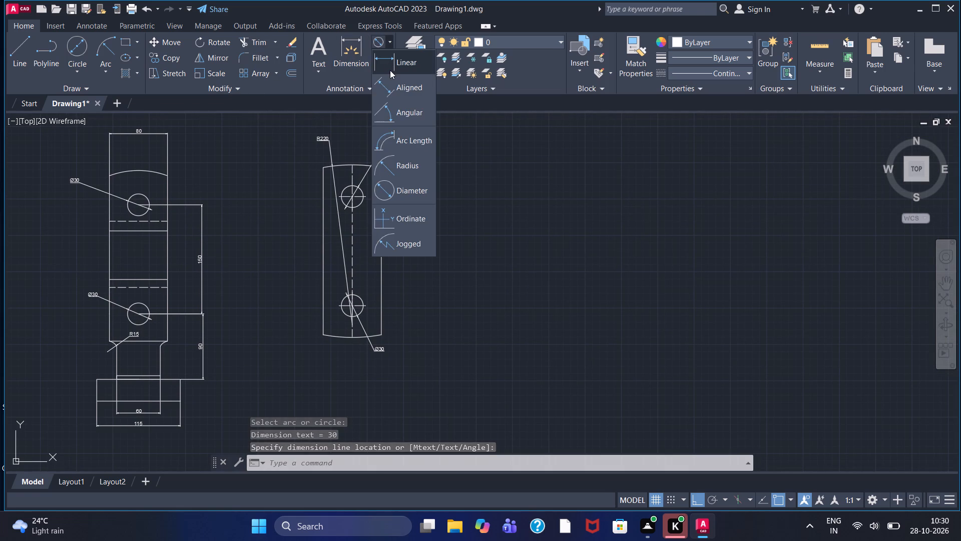
left_click(389, 67)
left_click(354, 196)
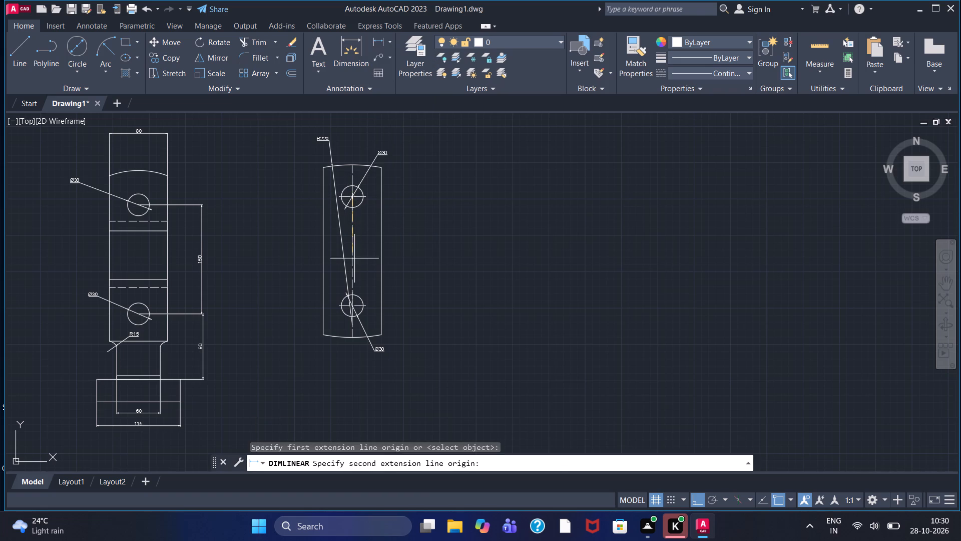
left_click(352, 304)
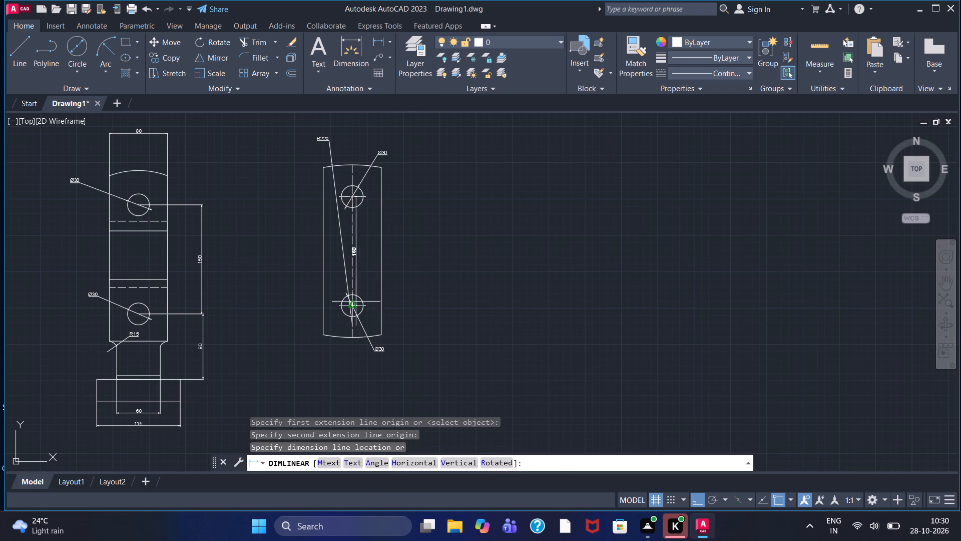
left_click(423, 288)
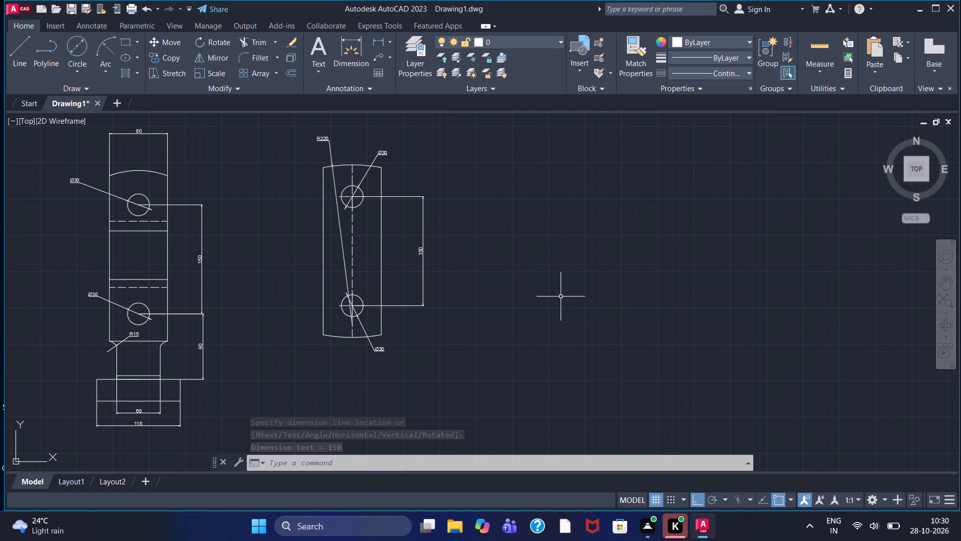
Draw a closed rectangle 35 wide and 230 high with the Line tool, to the right of the two-hole plate view.
middle_click_drag(511, 274, 407, 293)
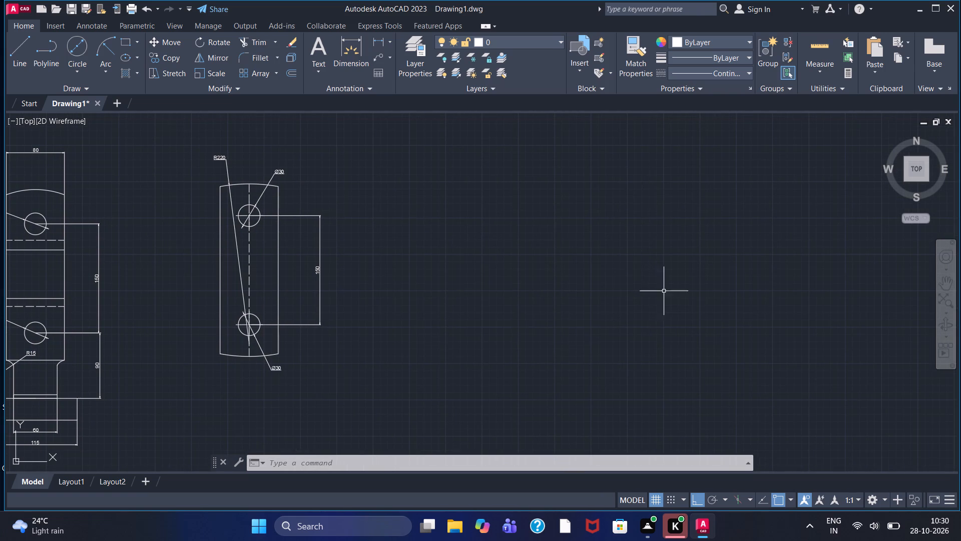
left_click(18, 63)
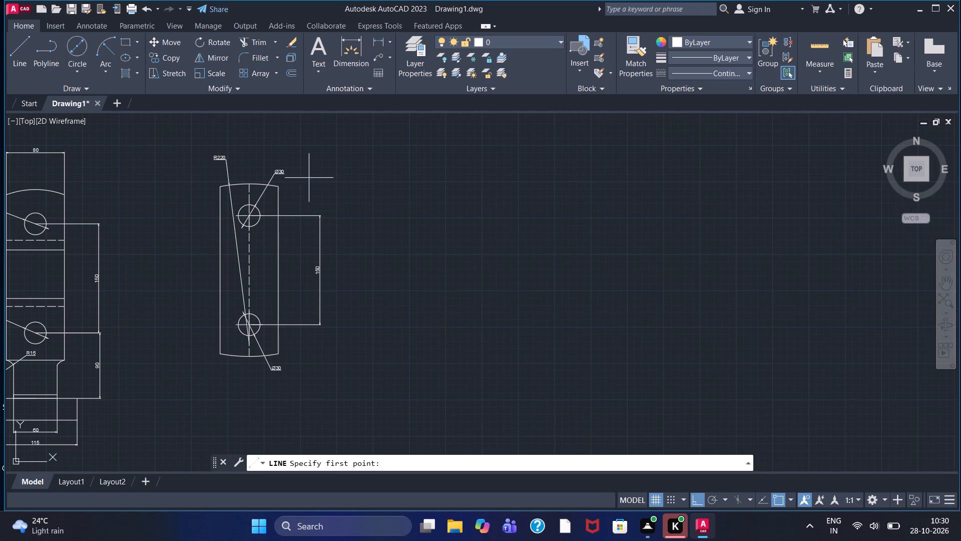
left_click(372, 190)
key("2")
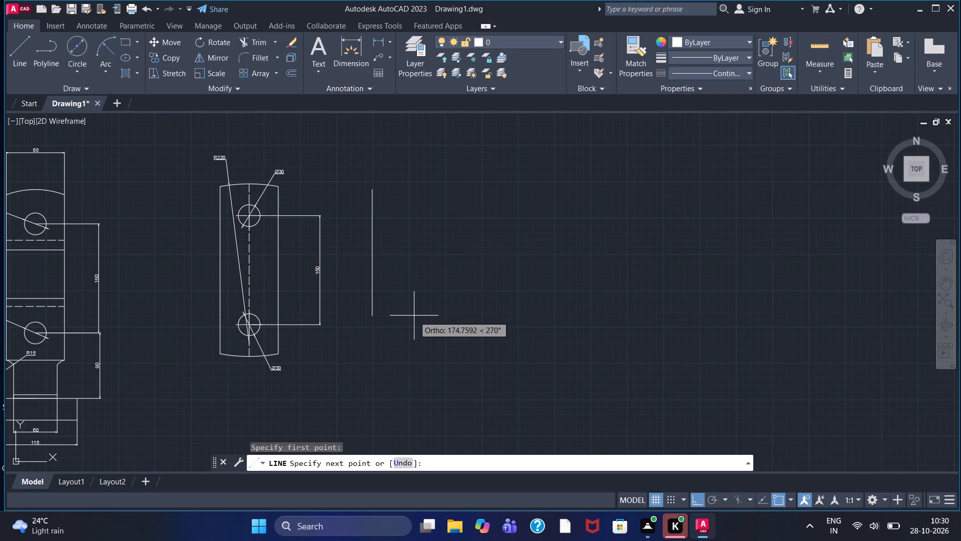
type("30")
key("Return")
type("35")
key("Return")
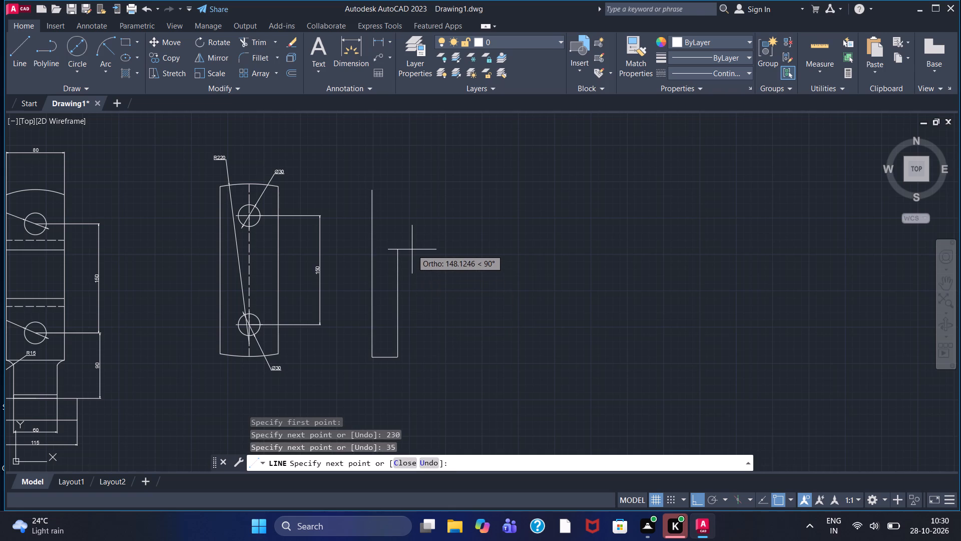
type("23")
key("0")
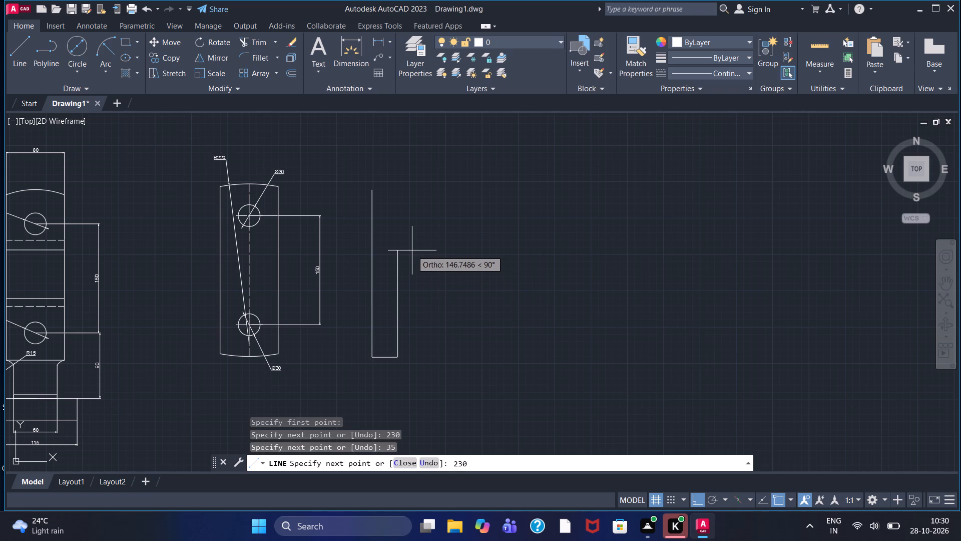
key("Return")
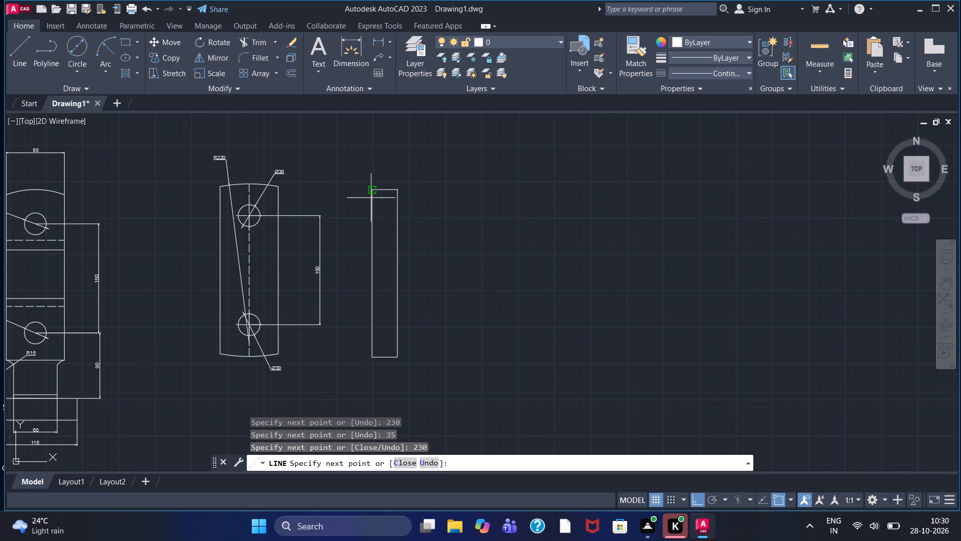
left_click(376, 194)
key("Escape")
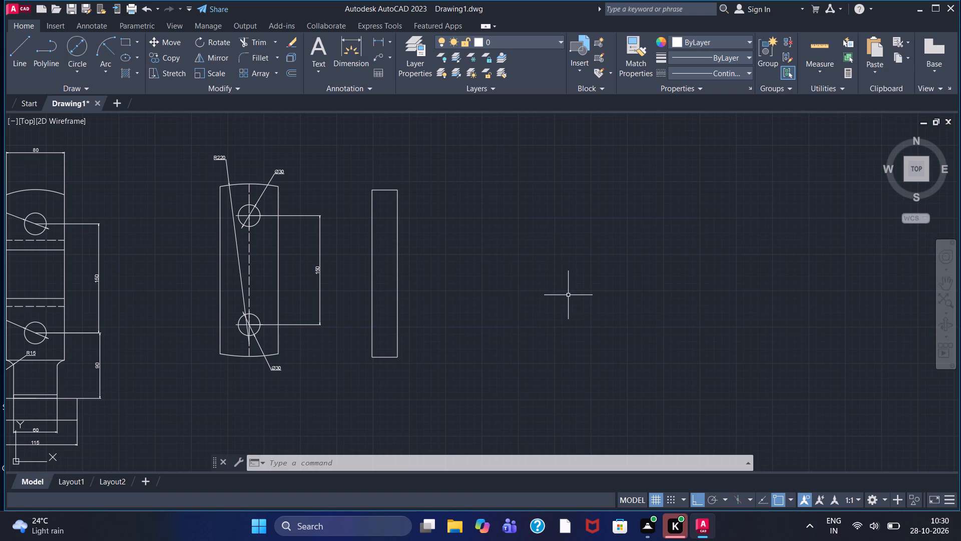
Offset the rectangle's top and bottom edges a short distance inward, using the Through option.
scroll(588, 326, "down", 1)
scroll(583, 320, "up", 1)
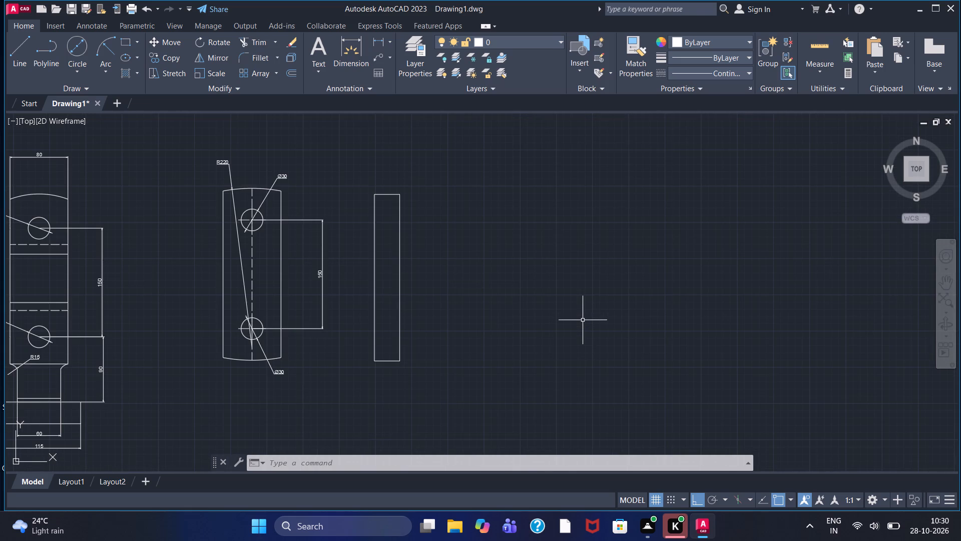
scroll(583, 320, "down", 1)
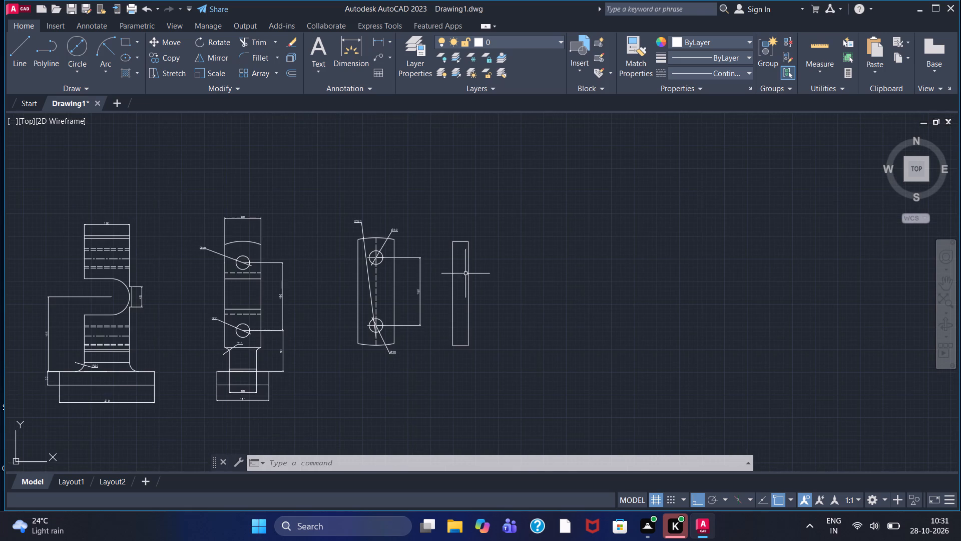
scroll(445, 257, "up", 1)
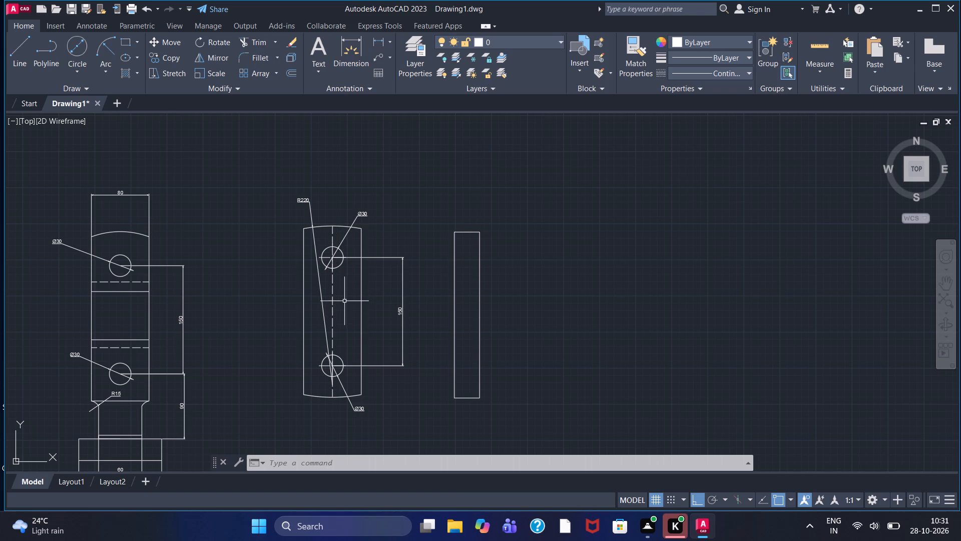
left_click(297, 68)
left_click(453, 462)
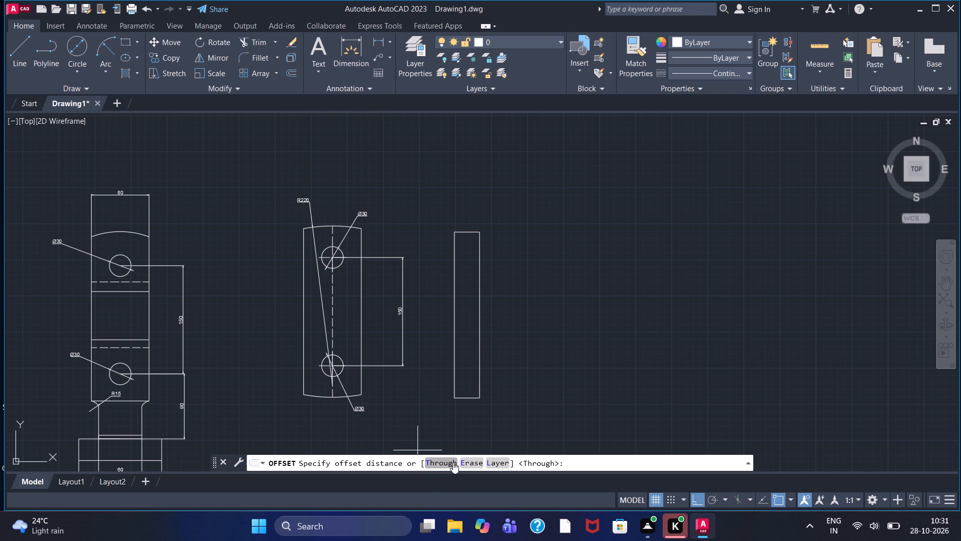
left_click(469, 233)
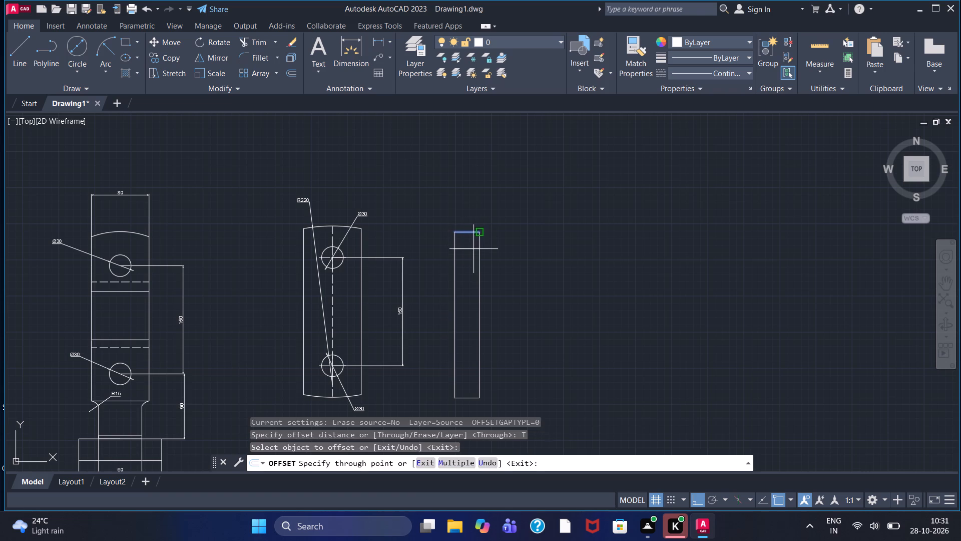
left_click(469, 248)
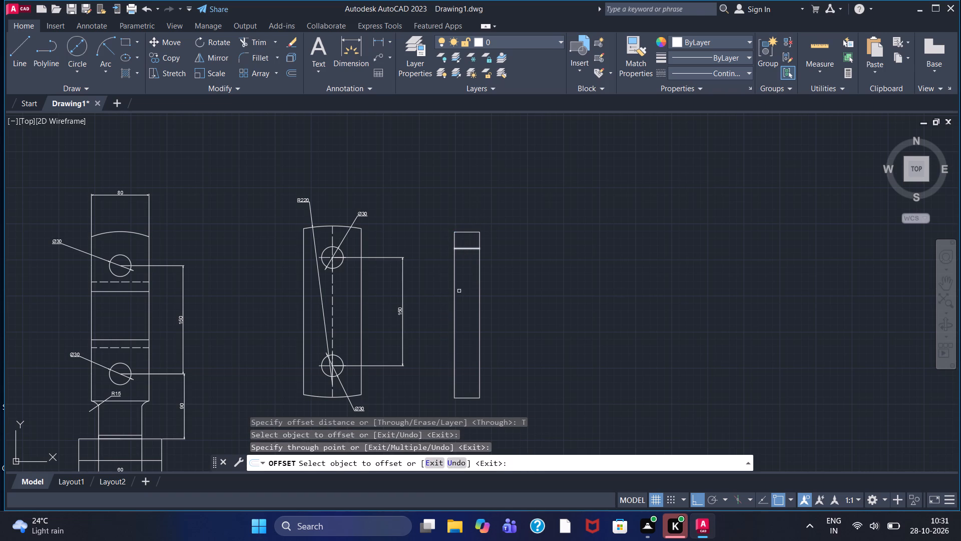
left_click(469, 398)
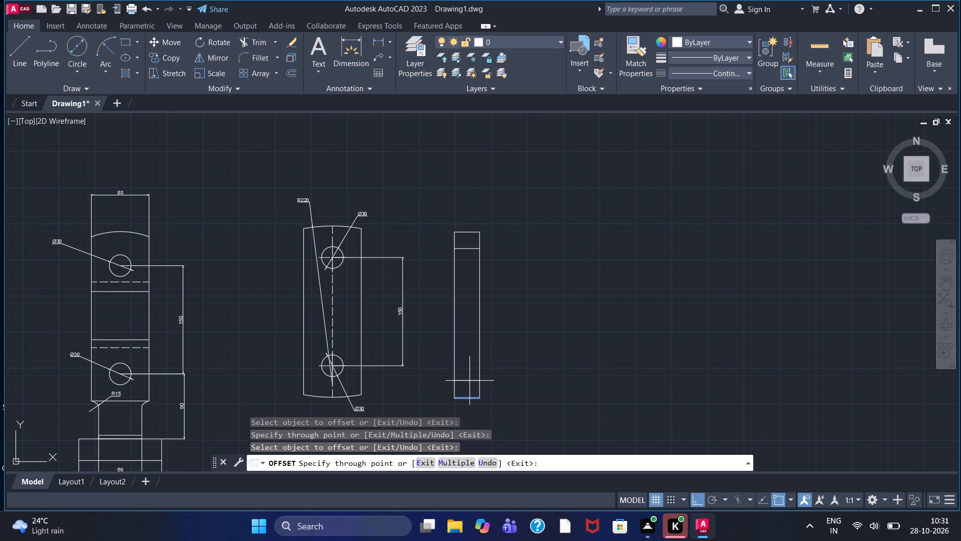
left_click(469, 381)
Offset the lower inner line upward and the upper inner line downward, adding a second inner line near each end of the rectangle.
middle_click_drag(463, 360, 468, 380)
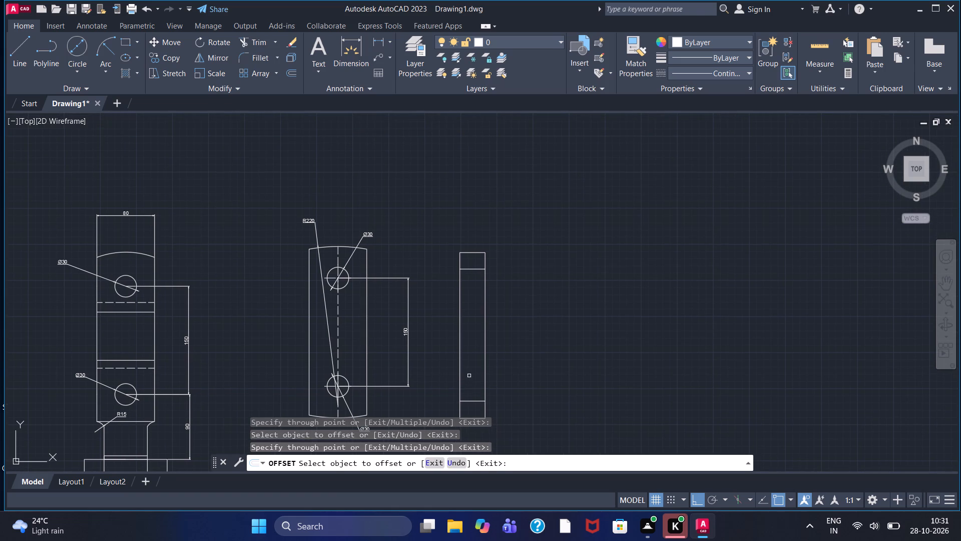
middle_click_drag(465, 349, 453, 318)
scroll(451, 310, "up", 1)
middle_click_drag(453, 316, 451, 304)
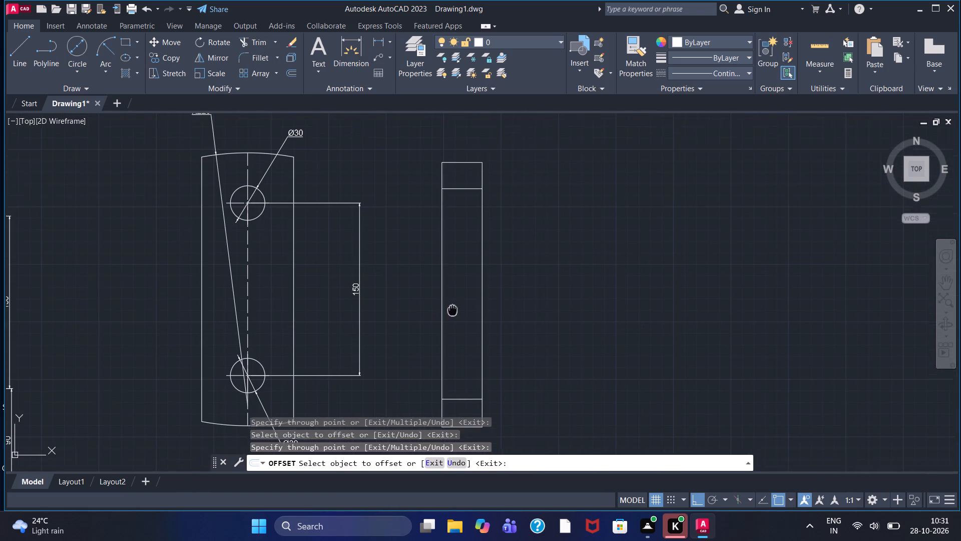
middle_click_drag(451, 304, 447, 282)
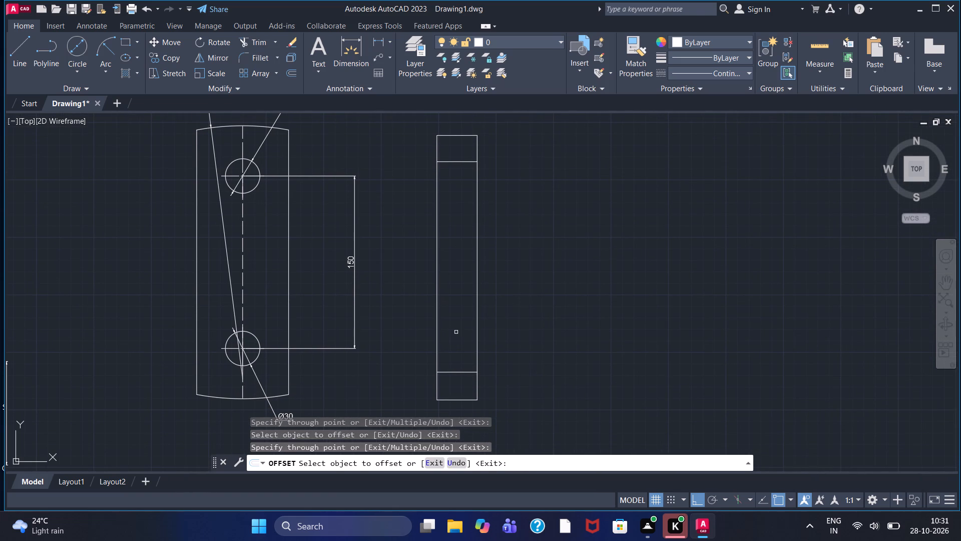
left_click(455, 373)
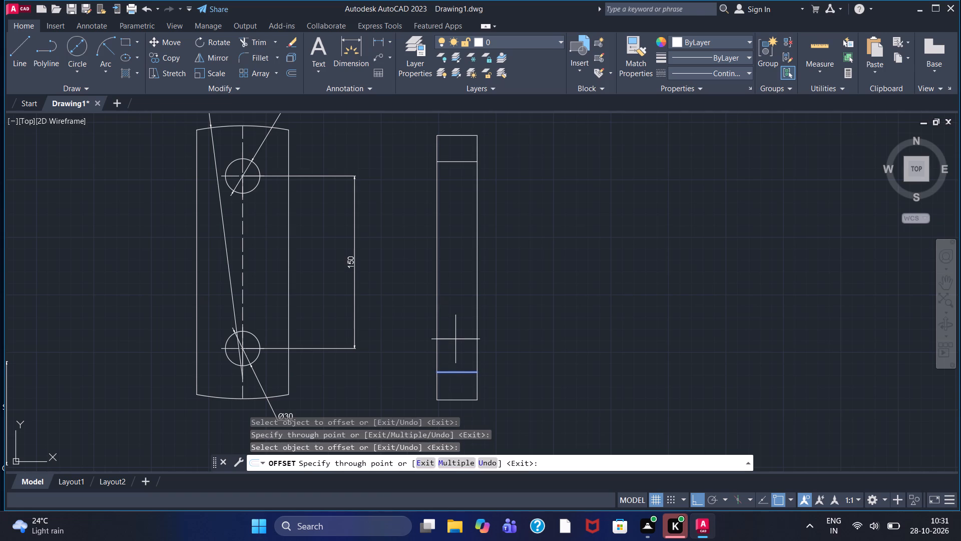
left_click(455, 337)
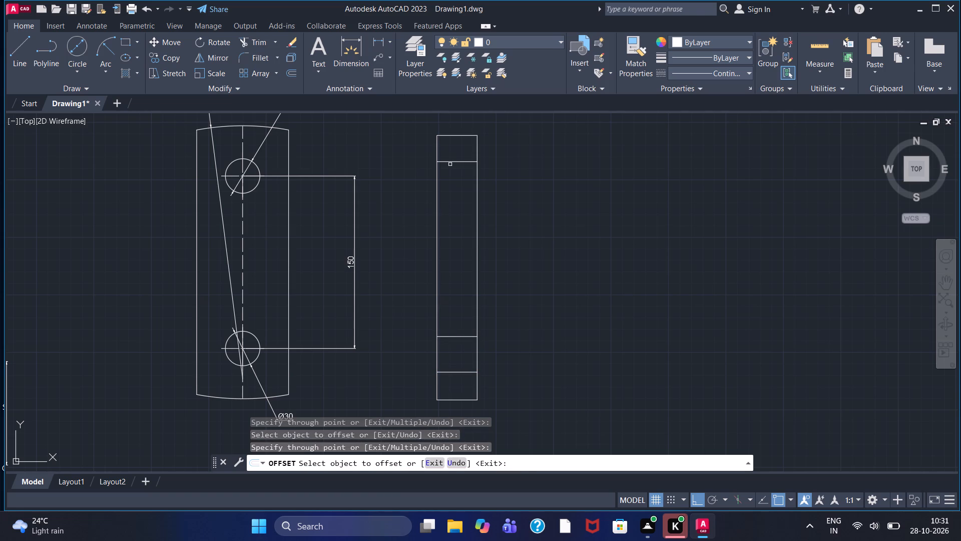
left_click(454, 161)
left_click(455, 201)
Offset the lower pair's upper line slightly upward, adding a closely spaced third inner line near the rectangle's lower end.
left_click(455, 337)
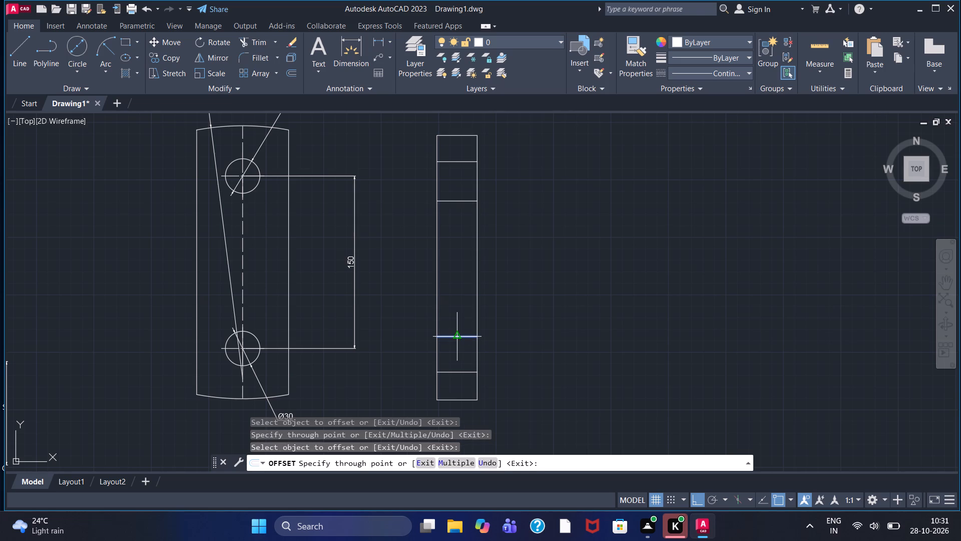
scroll(454, 332, "up", 1)
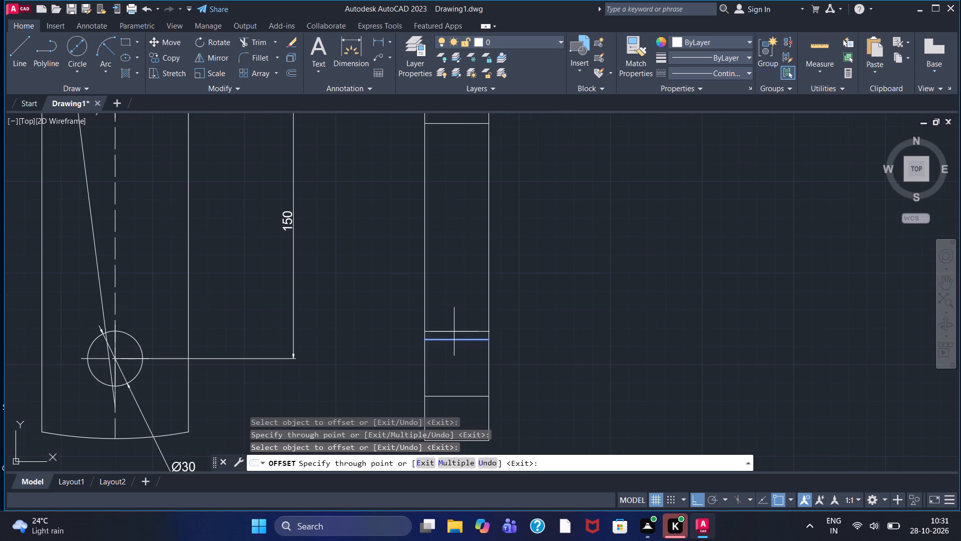
left_click(454, 332)
middle_click_drag(430, 179, 436, 269)
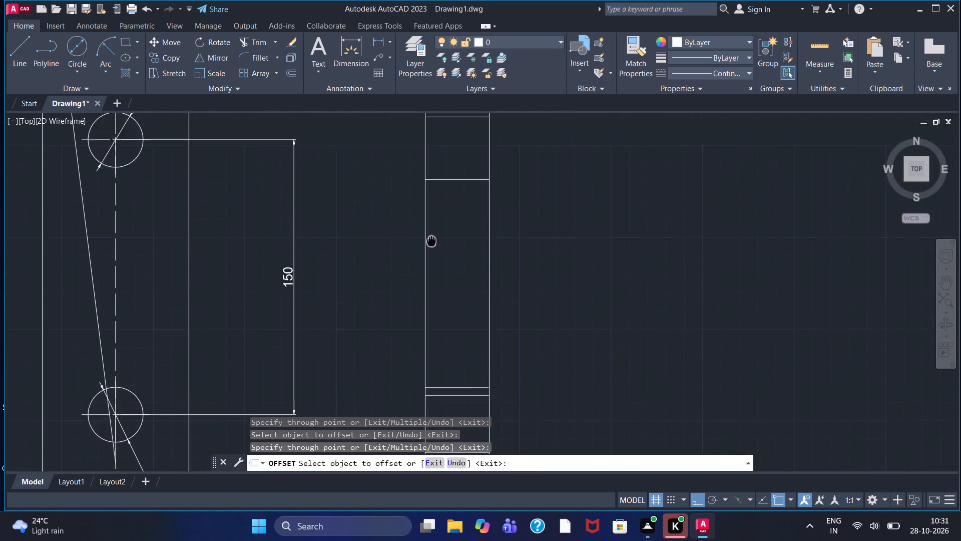
middle_click_drag(436, 269, 437, 309)
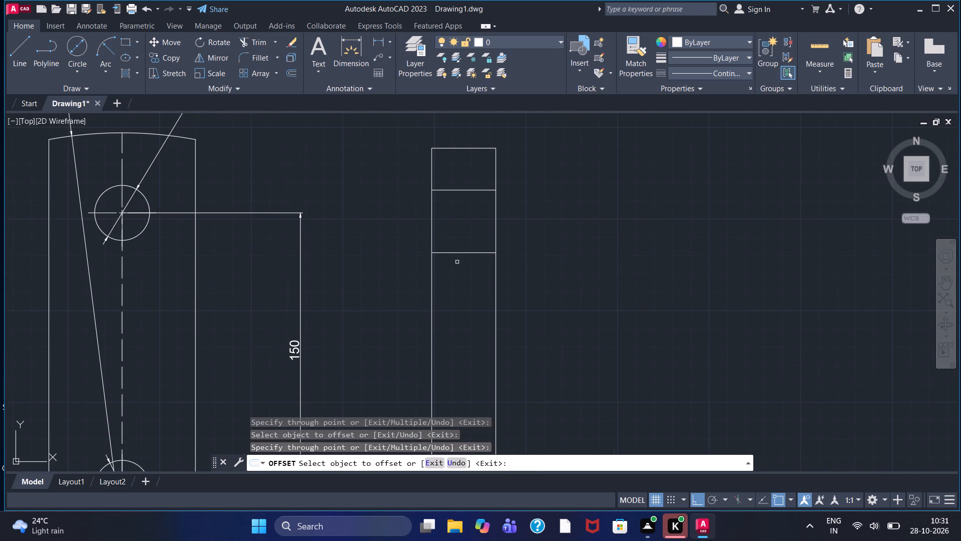
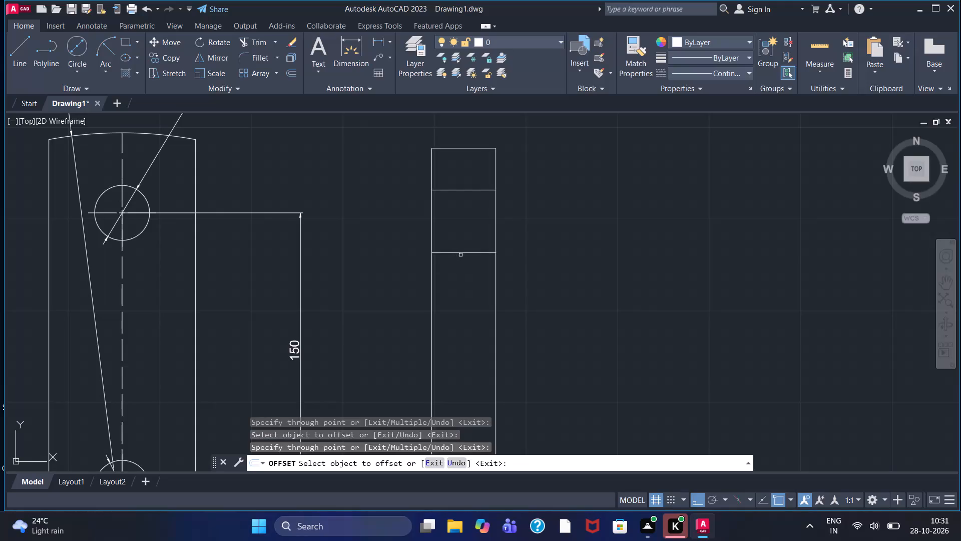
Offset the upper pair's lower line slightly downward, adding a closely spaced third inner line near the rectangle's upper end.
left_click(460, 253)
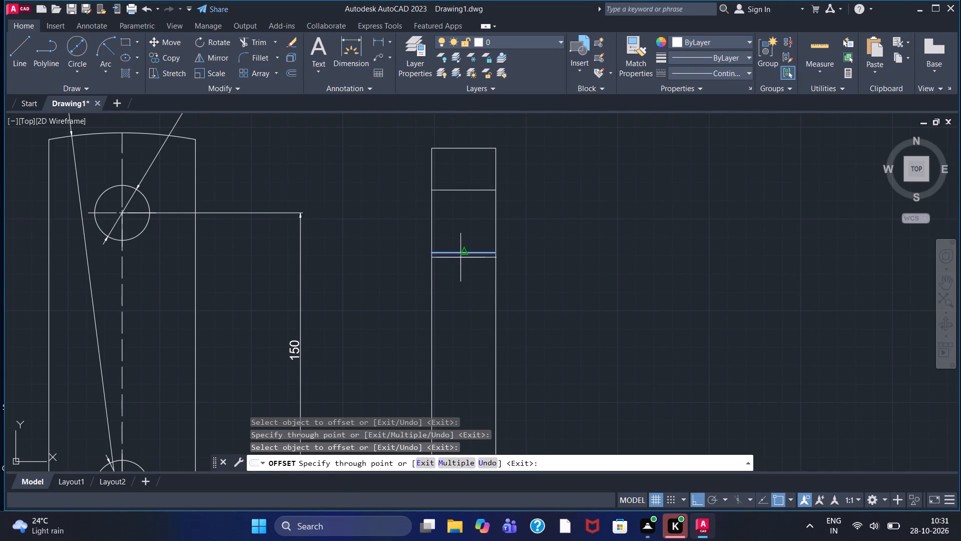
left_click(460, 262)
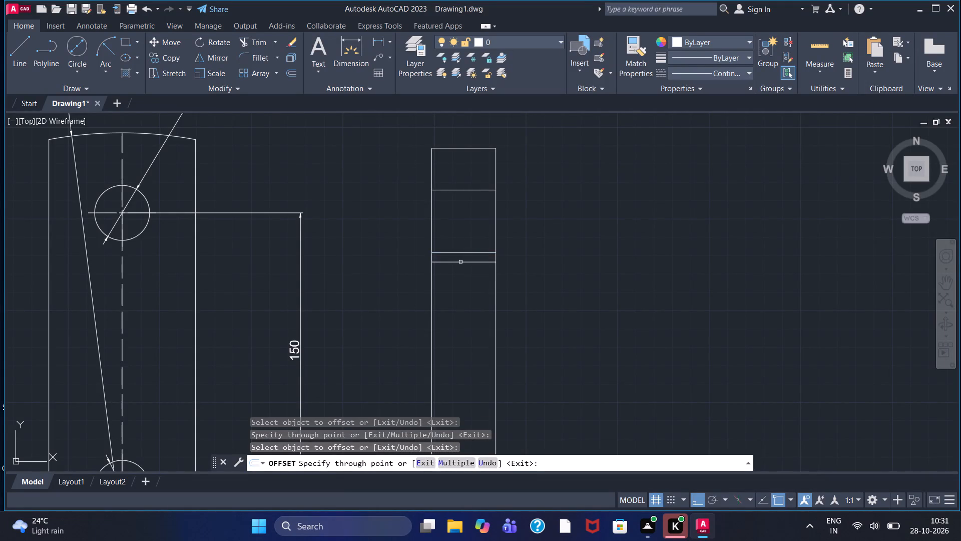
Hatch the side view's top, middle and bottom sections with the ANSI31 pattern, leaving the two hole openings and narrow strips unhatched.
scroll(457, 265, "down", 1)
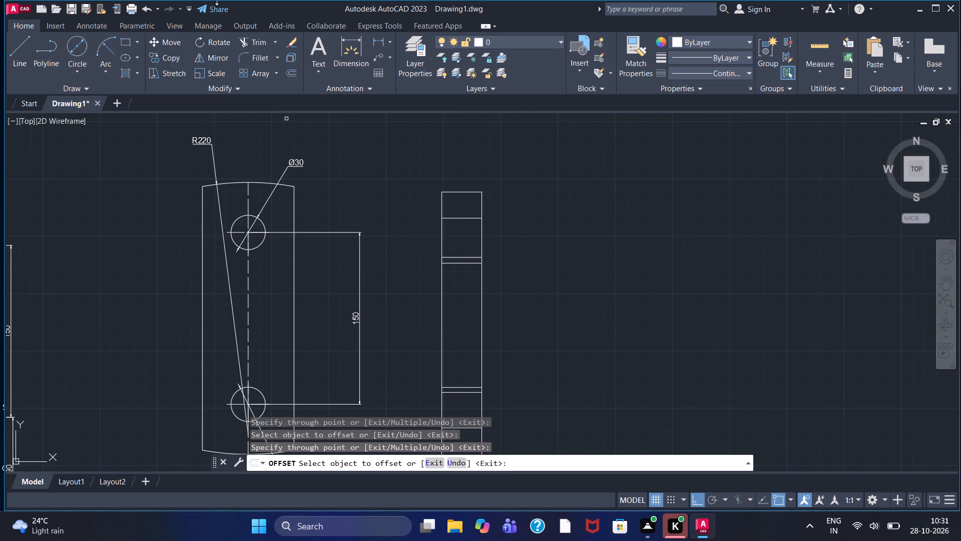
left_click(126, 73)
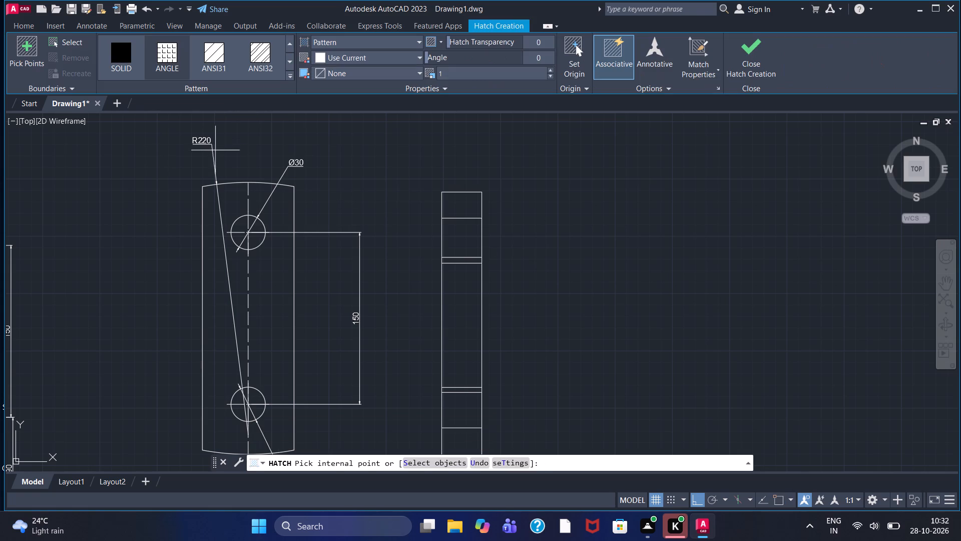
left_click(207, 61)
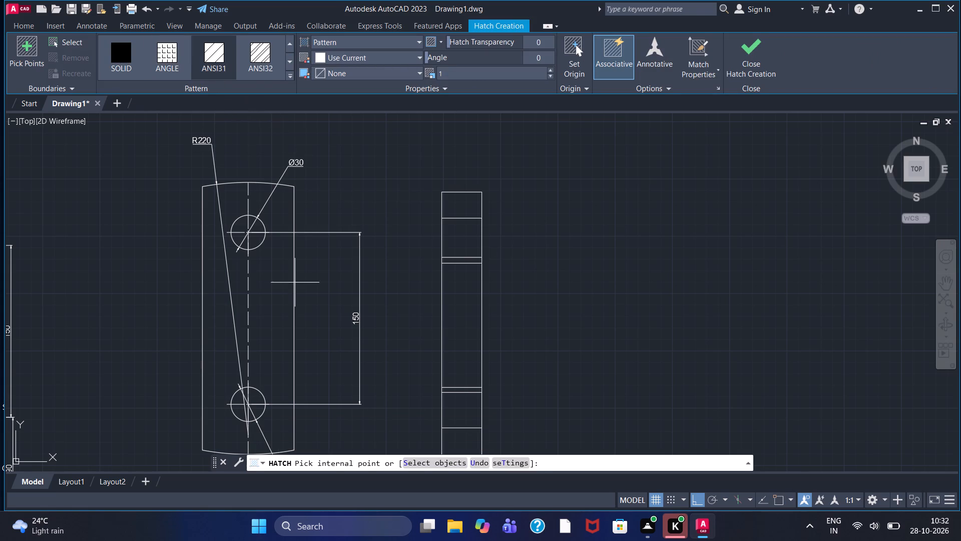
left_click(458, 200)
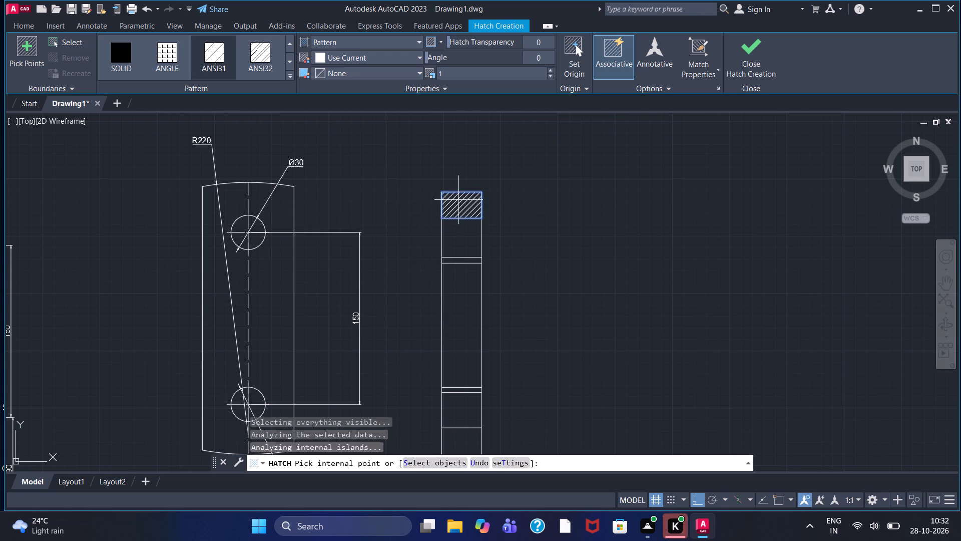
left_click(456, 315)
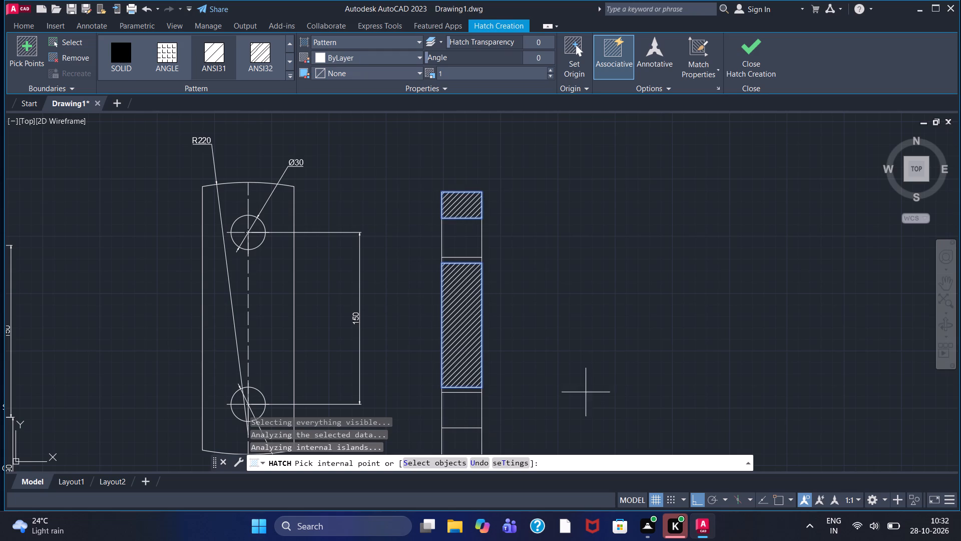
middle_click_drag(587, 387, 573, 295)
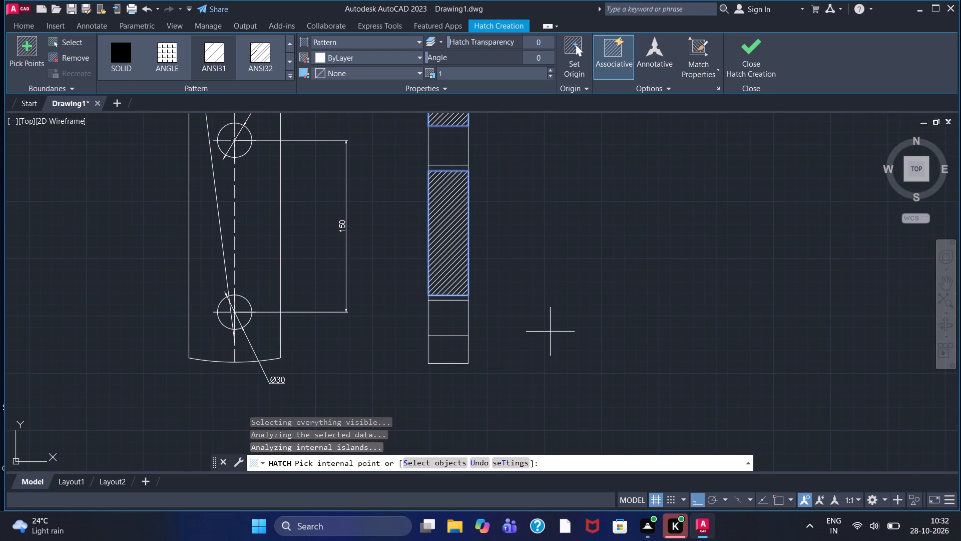
left_click(443, 349)
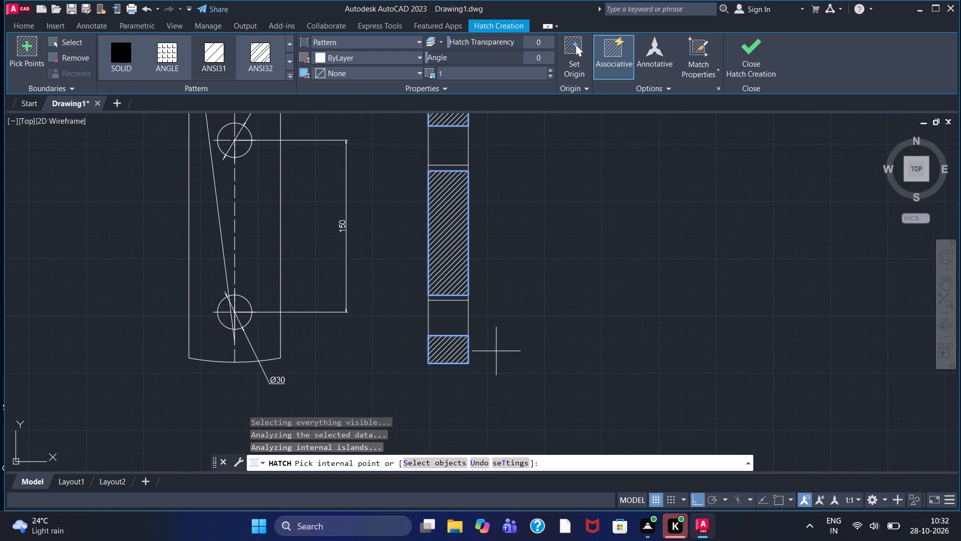
left_click(733, 63)
Set the current linetype to CENTER2.
scroll(497, 290, "down", 1)
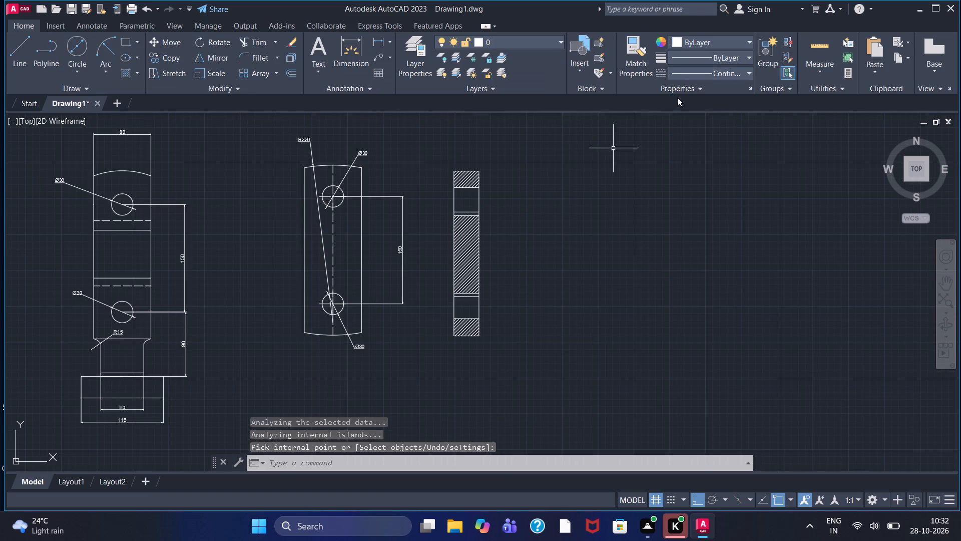
left_click(715, 72)
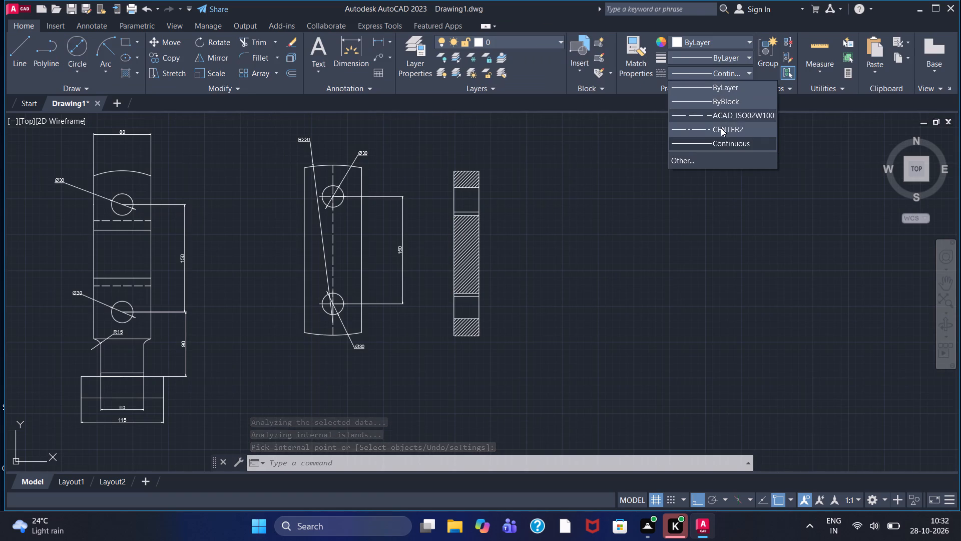
left_click(721, 128)
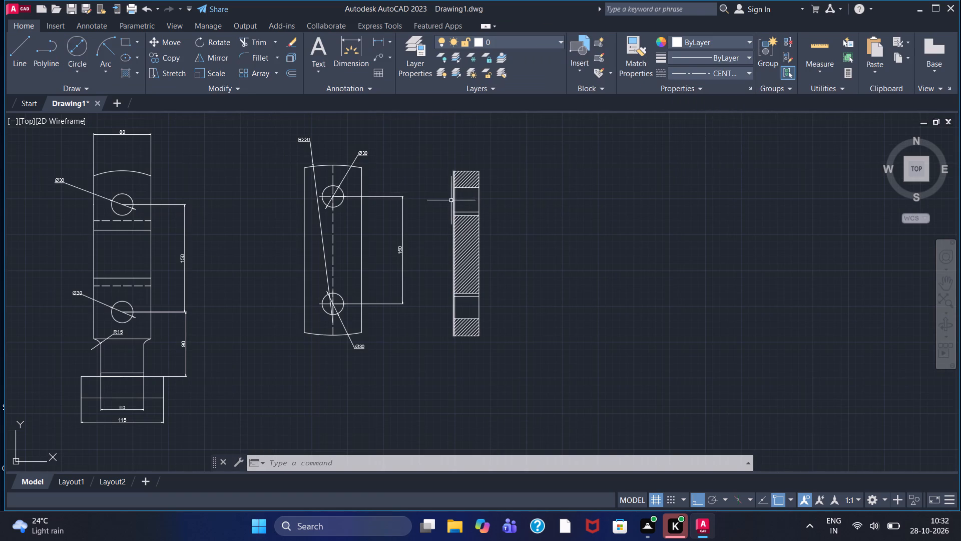
left_click_drag(21, 69, 26, 76)
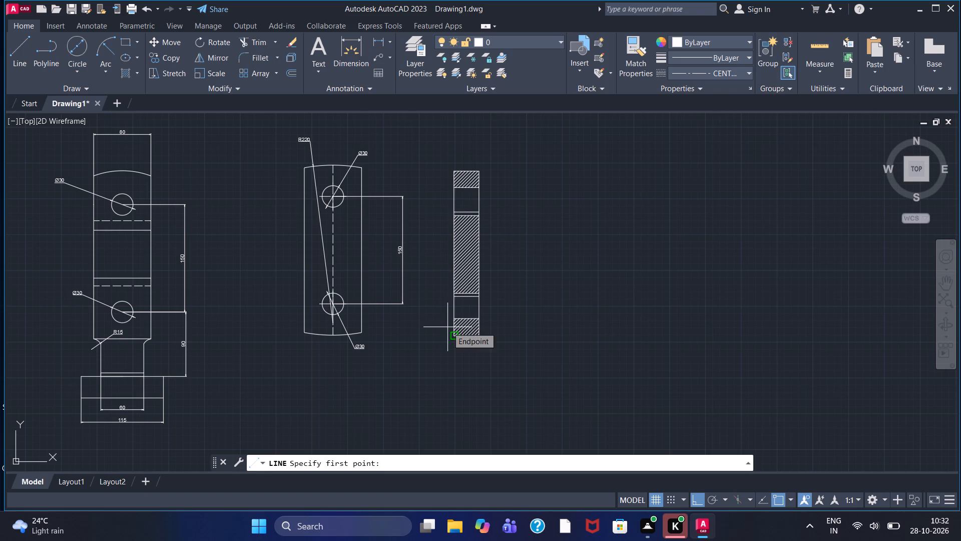
key("Escape")
Measure the height of the side view's upper hole opening with a linear dimension, without placing it.
scroll(445, 182, "up", 2)
scroll(461, 239, "up", 1)
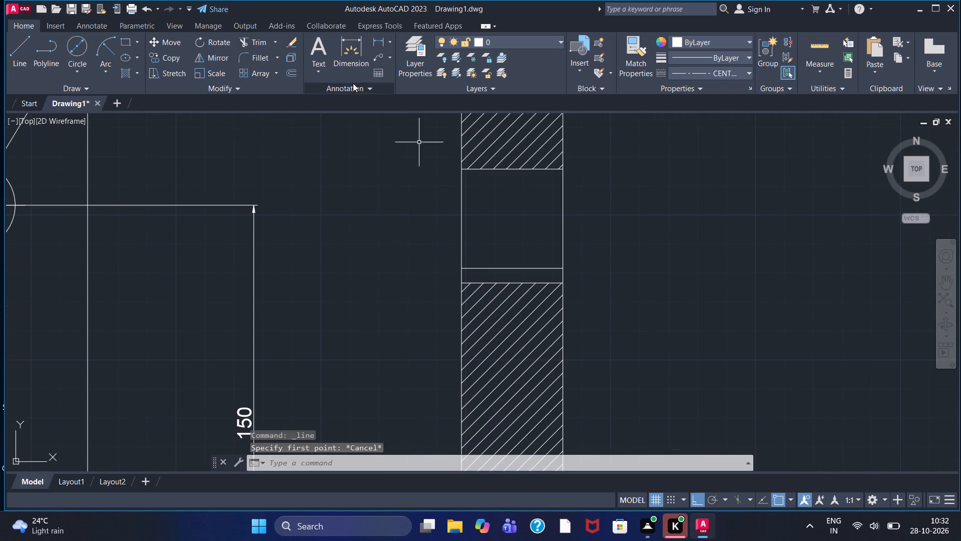
left_click(378, 40)
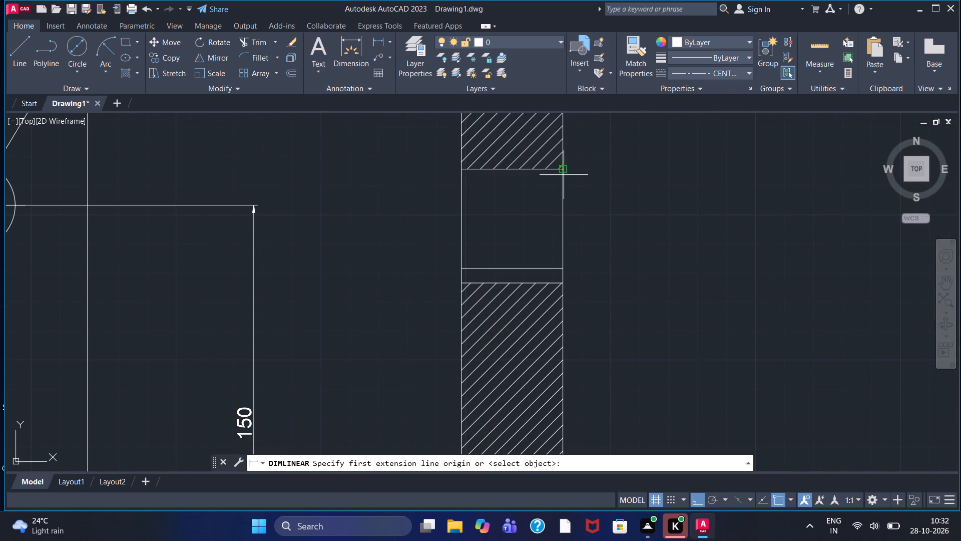
left_click(564, 175)
left_click(561, 270)
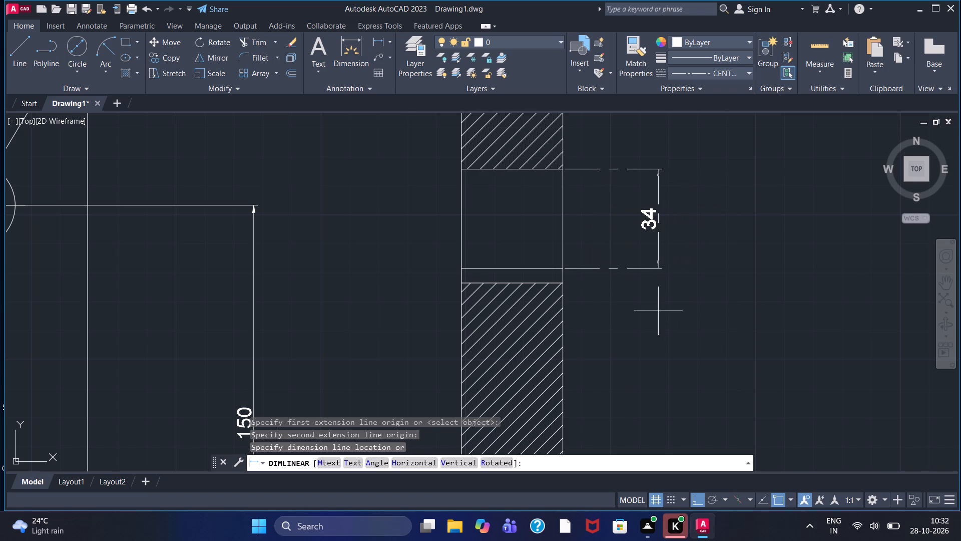
key("Escape")
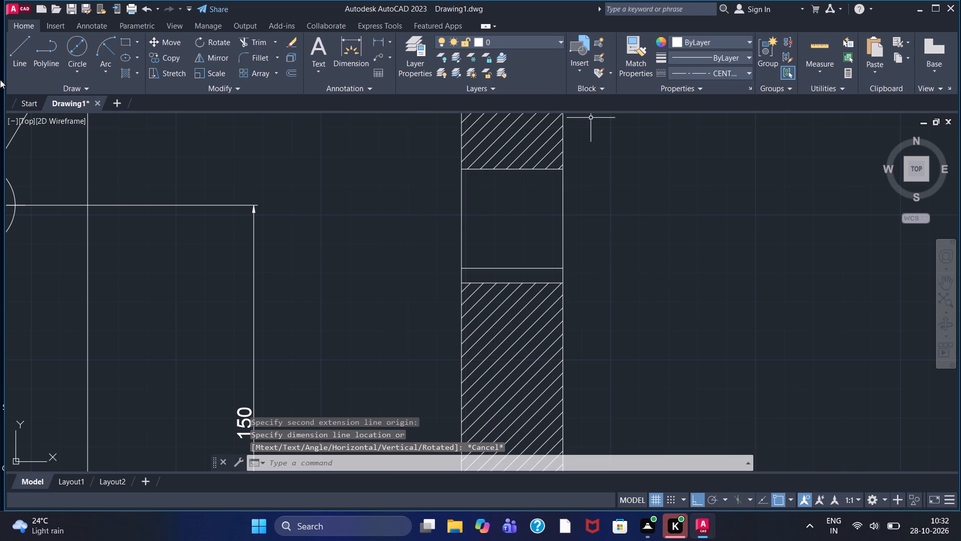
Draw the upper opening's horizontal centreline past the right edge, starting from a helper line 17 long down from its top-left corner.
left_click(12, 56)
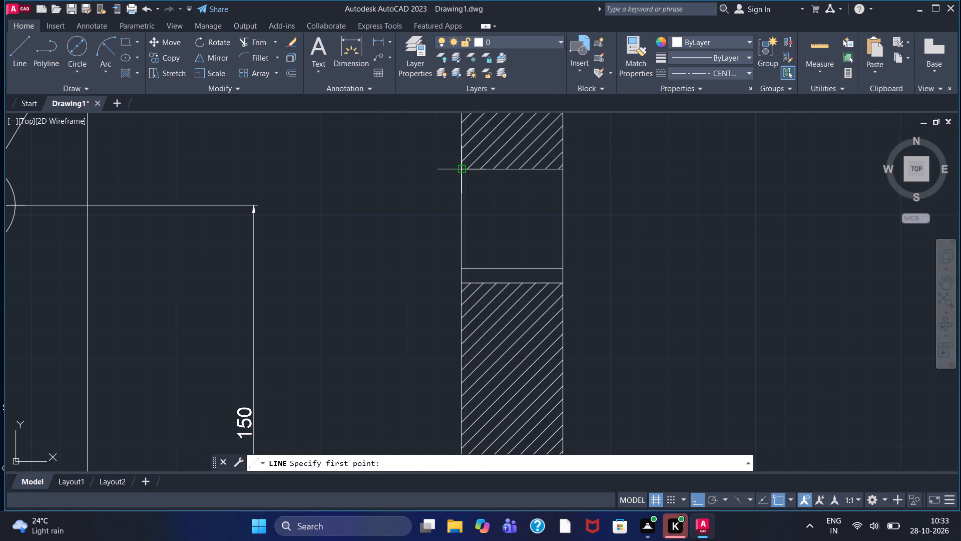
left_click(465, 170)
type("17")
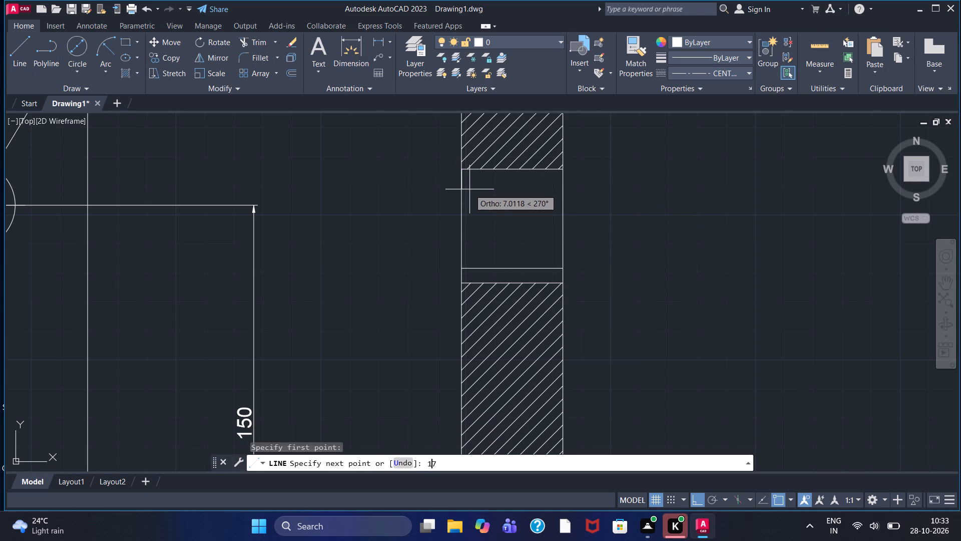
key("Return")
key("Escape")
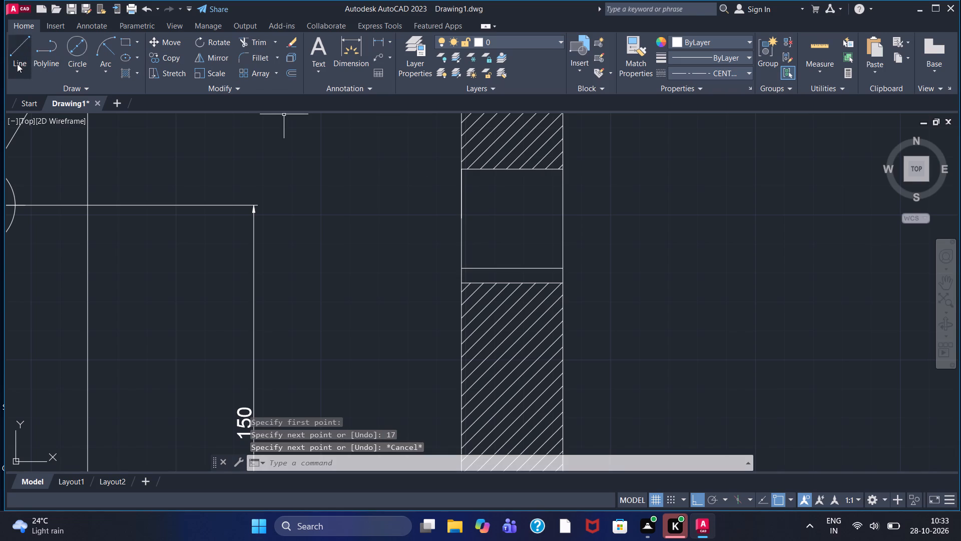
left_click_drag(17, 64, 36, 72)
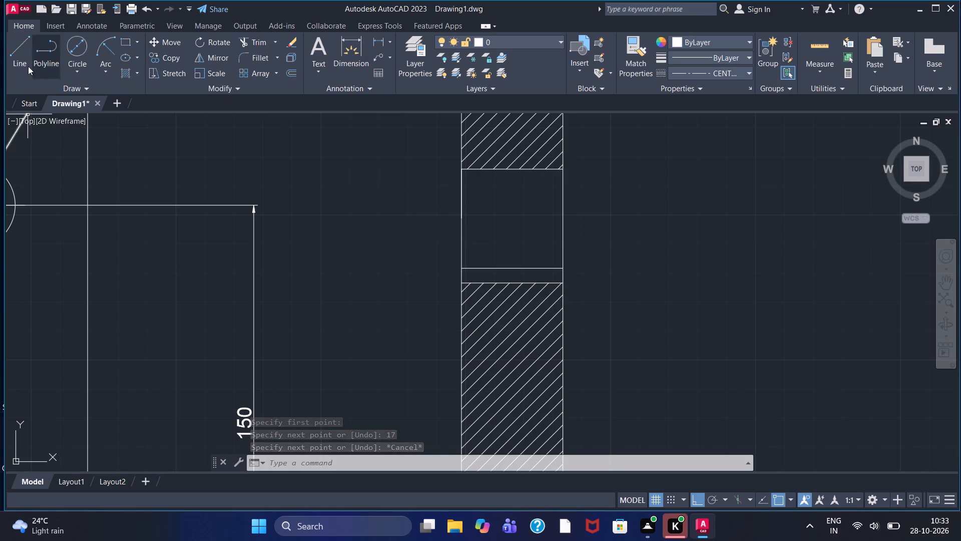
left_click(24, 57)
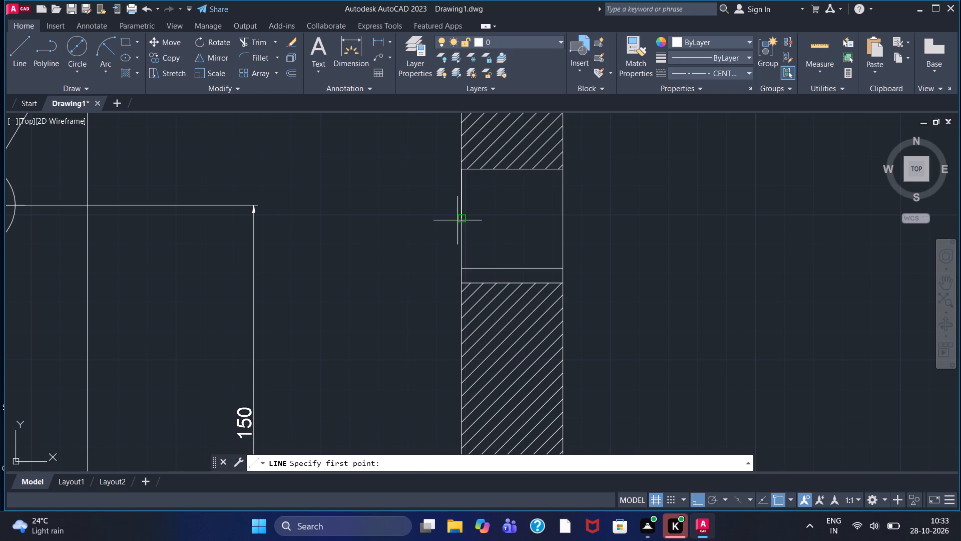
left_click_drag(462, 219, 466, 219)
left_click(603, 216)
right_click(603, 216)
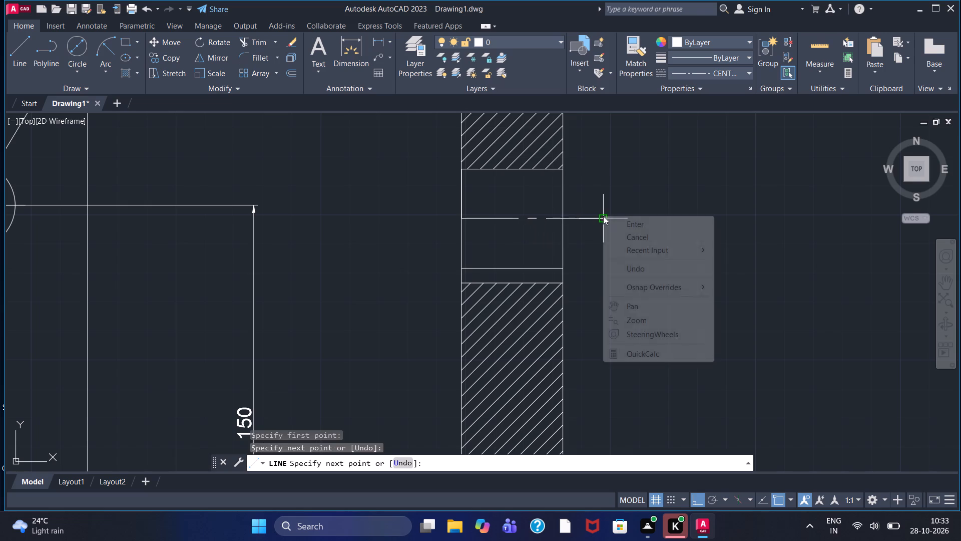
left_click(619, 225)
Measure the height of the side view's lower hole opening with a linear dimension, without placing it.
scroll(607, 286, "down", 1)
middle_click_drag(643, 379, 616, 209)
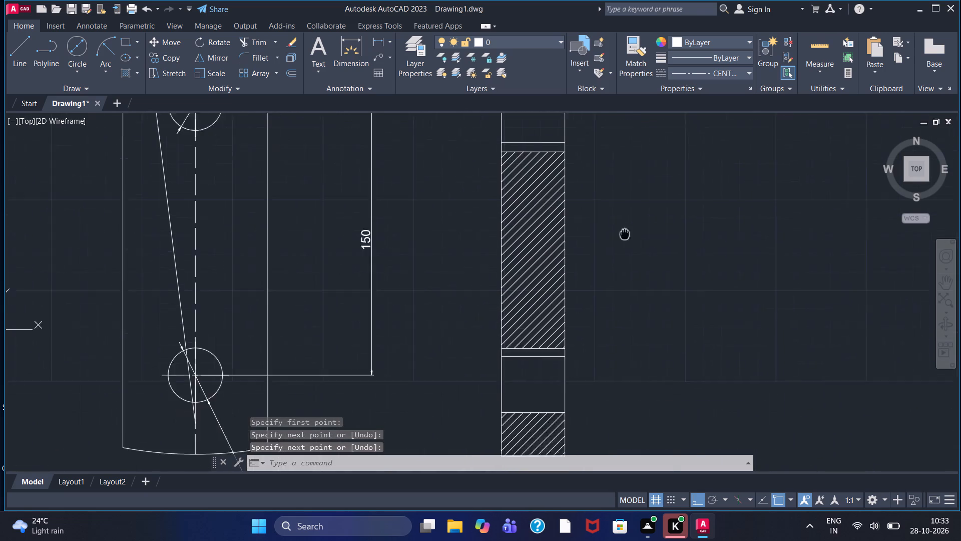
middle_click_drag(616, 209, 616, 208)
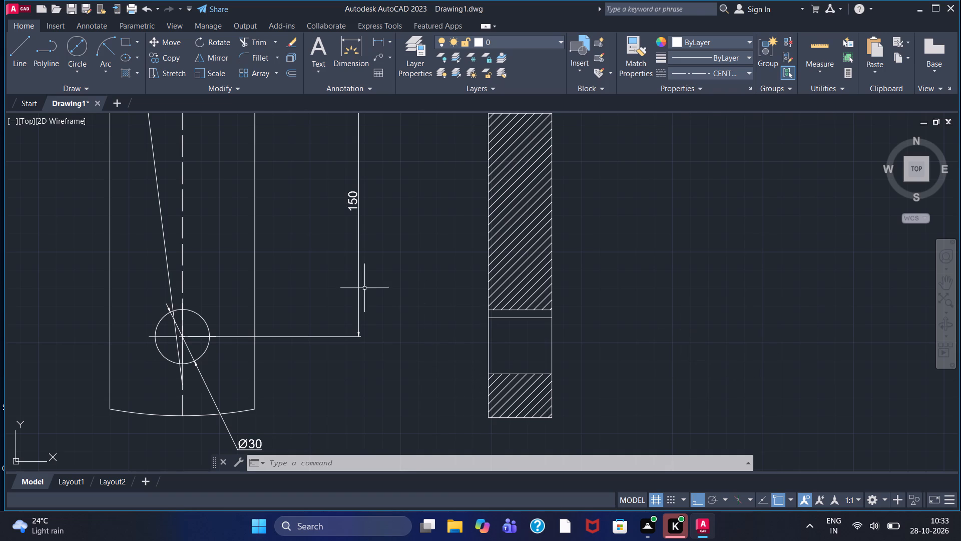
left_click(380, 44)
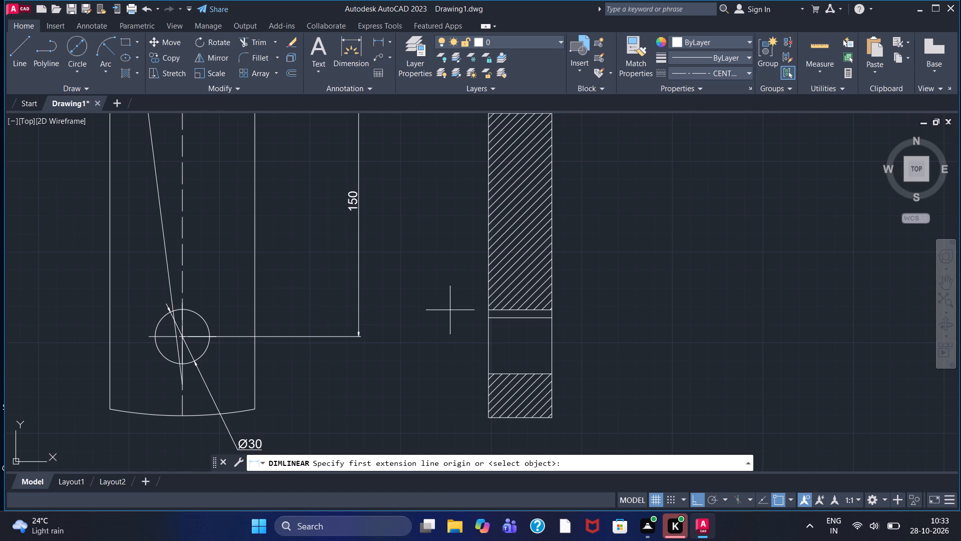
middle_click_drag(447, 308, 443, 217)
scroll(443, 216, "up", 1)
left_click(508, 233)
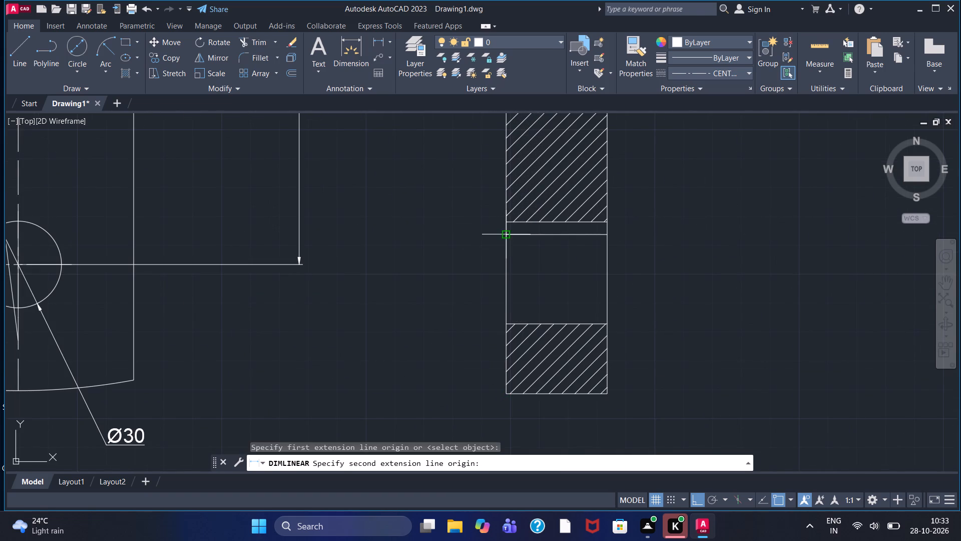
left_click(506, 322)
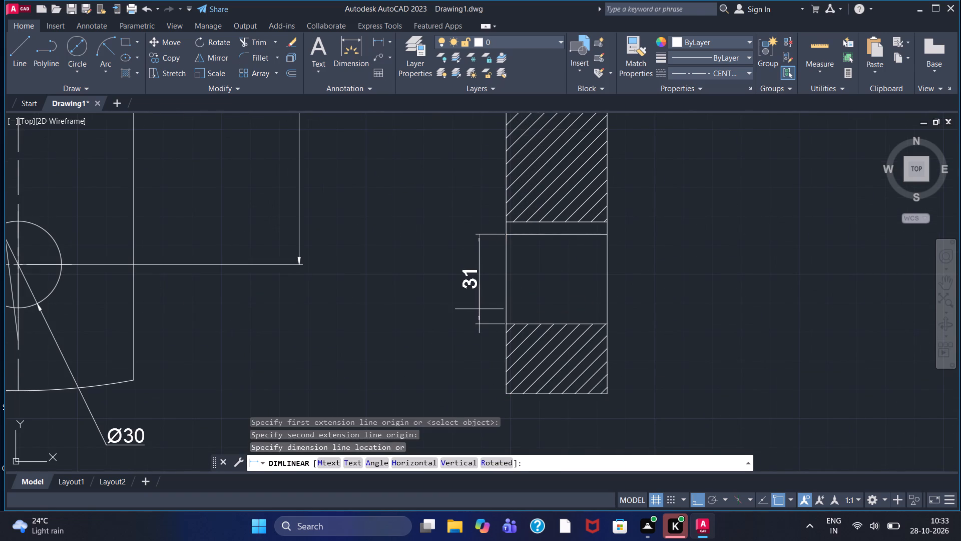
key("Escape")
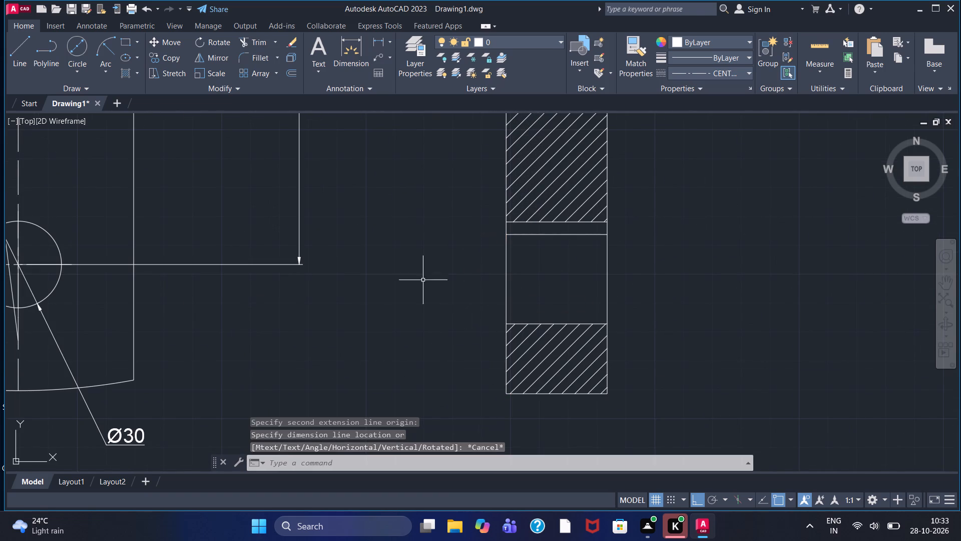
Draw the lower opening's centreline past the right edge, going 15.5 down from its top-left corner and continuing horizontally.
left_click(13, 61)
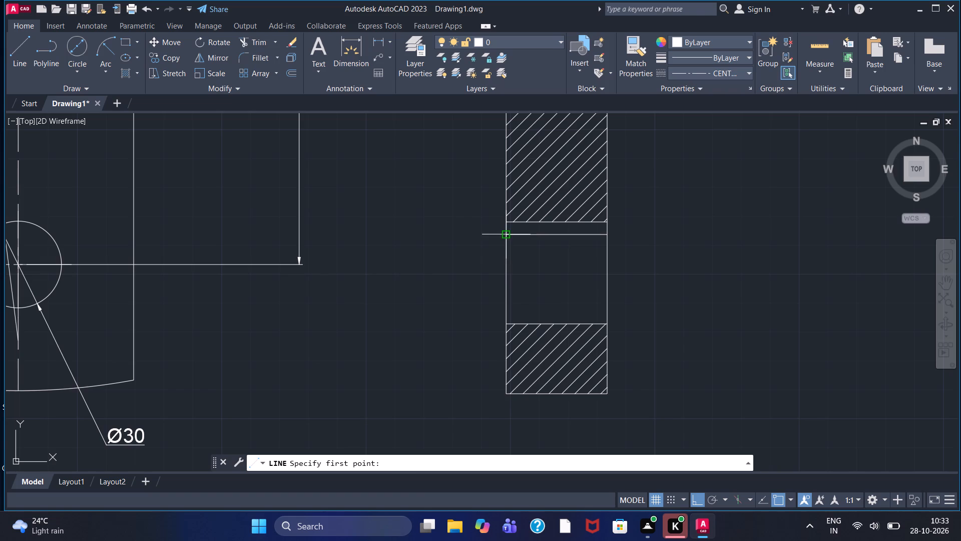
left_click(505, 237)
type("15.5")
key("Return")
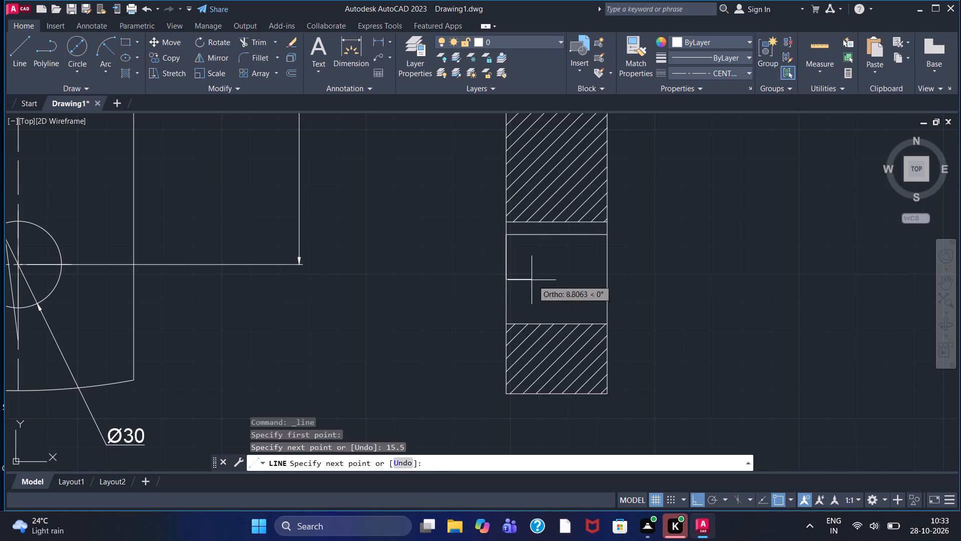
left_click(635, 278)
key("Escape")
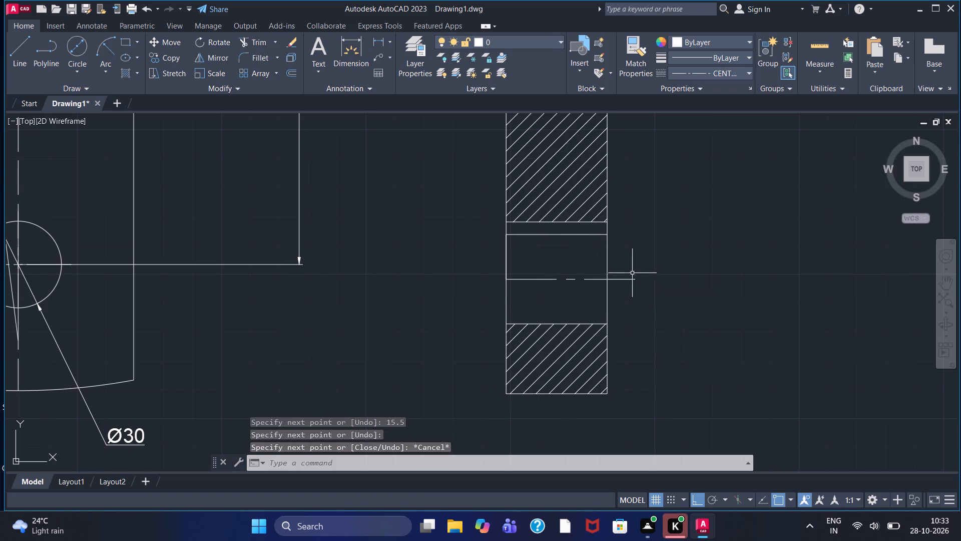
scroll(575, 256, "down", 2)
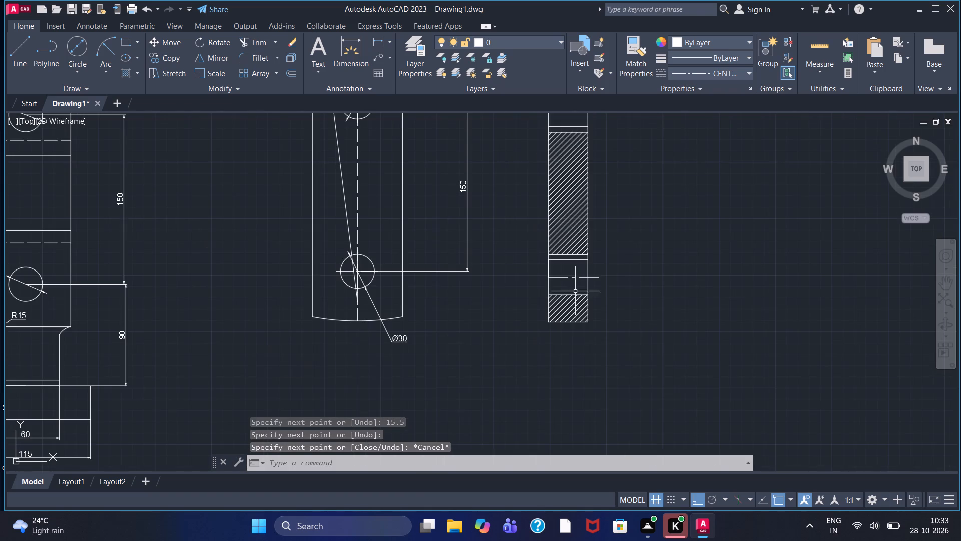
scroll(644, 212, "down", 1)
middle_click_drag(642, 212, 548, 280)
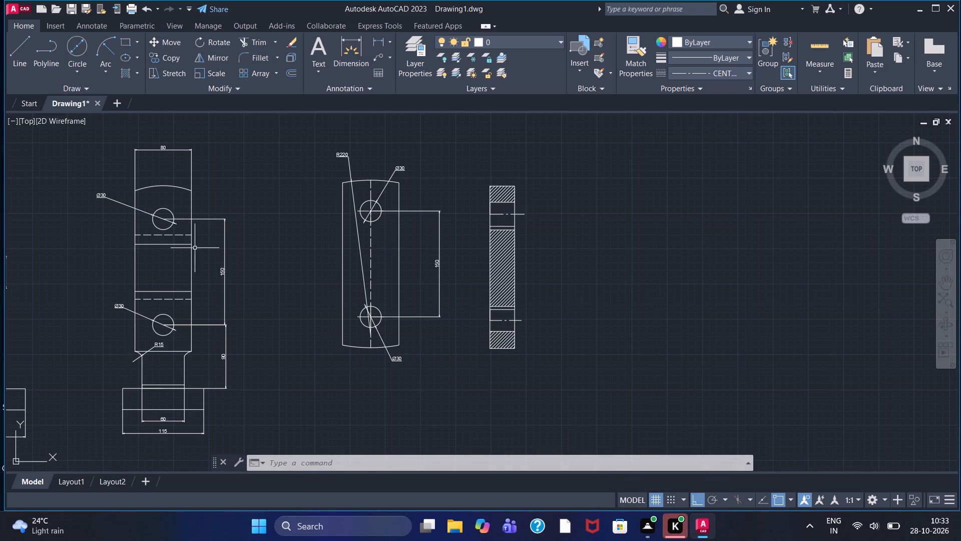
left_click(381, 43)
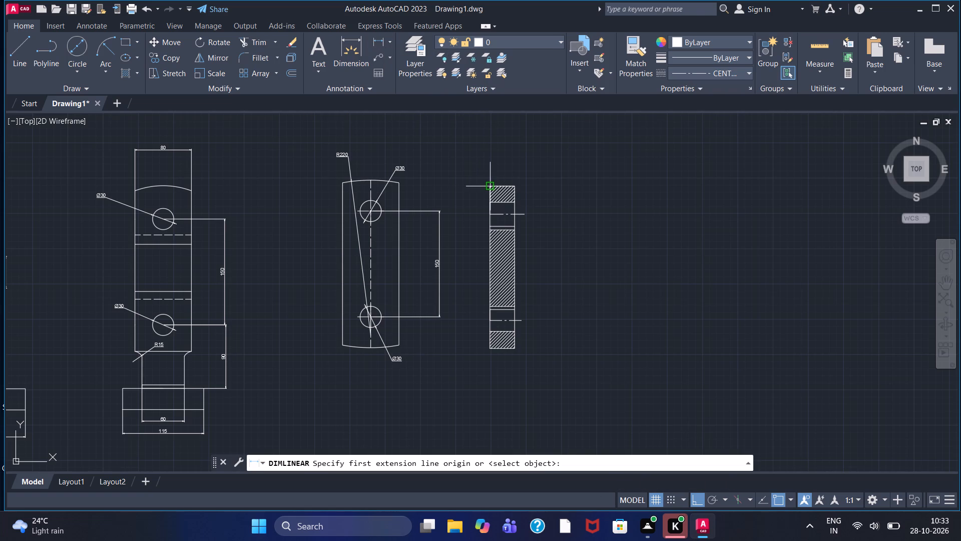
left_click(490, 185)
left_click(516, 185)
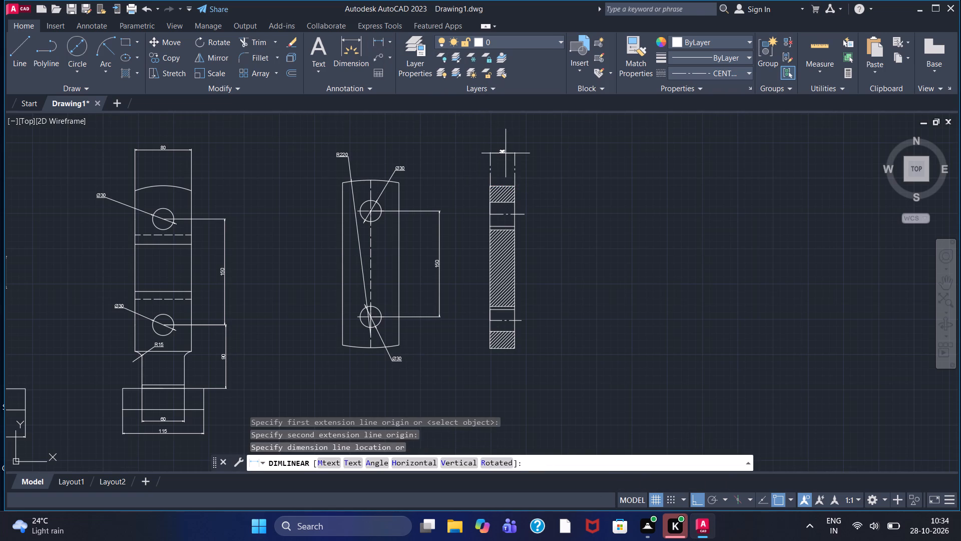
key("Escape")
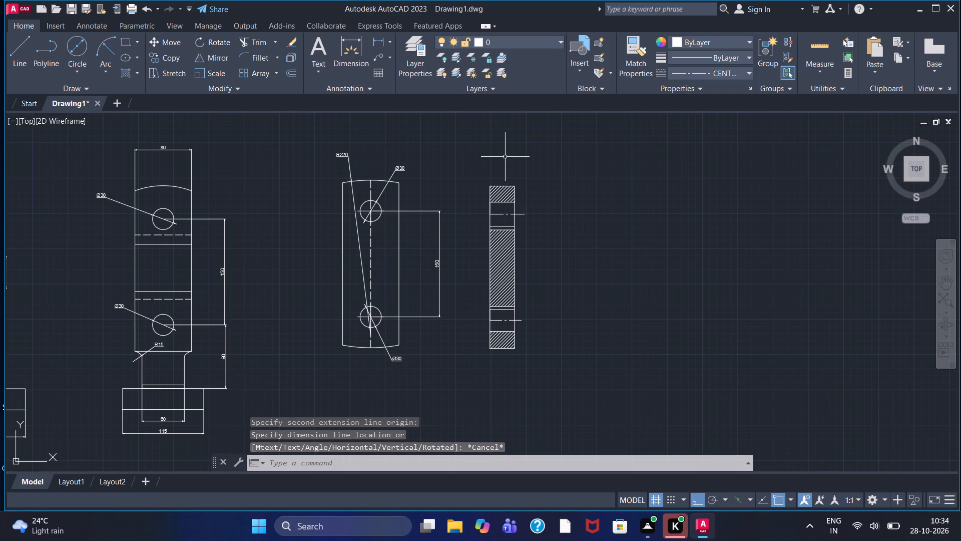
Set the current linetype to Continuous and place a linear dimension of the side view's width above its top edge.
left_click(740, 76)
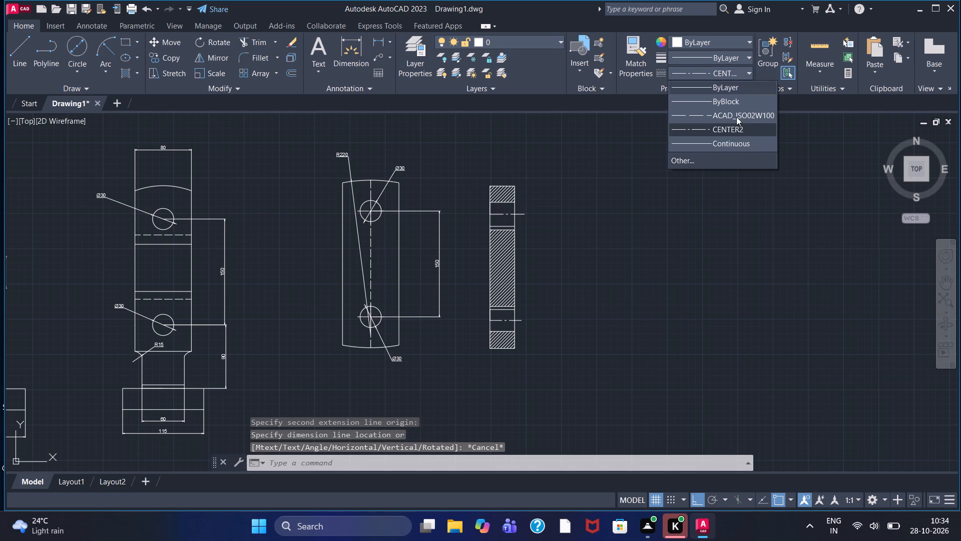
left_click(735, 144)
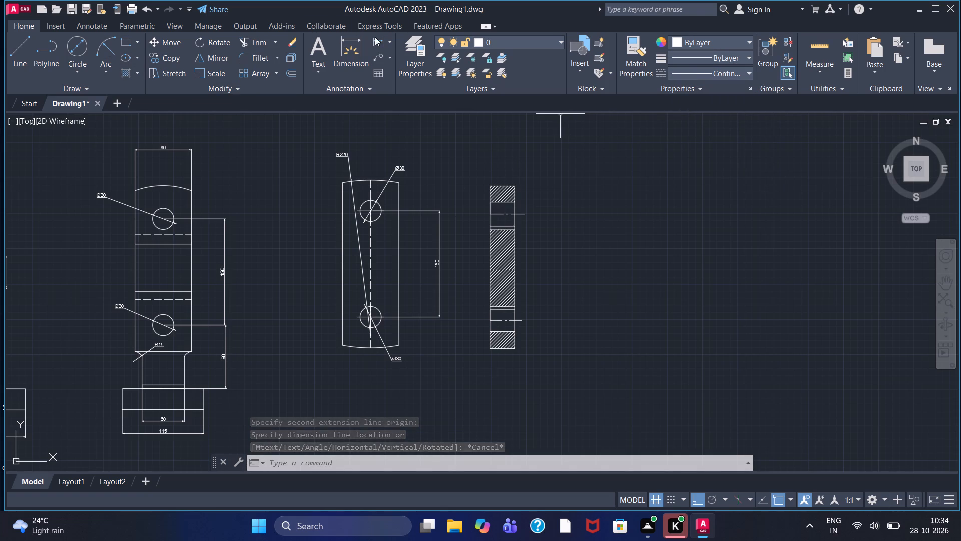
left_click(376, 37)
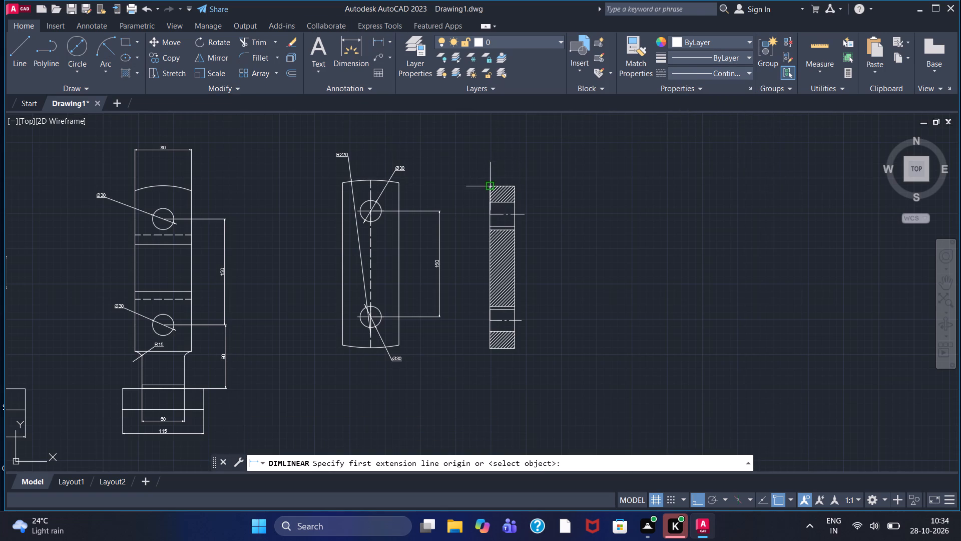
left_click(492, 183)
left_click(517, 183)
left_click(505, 153)
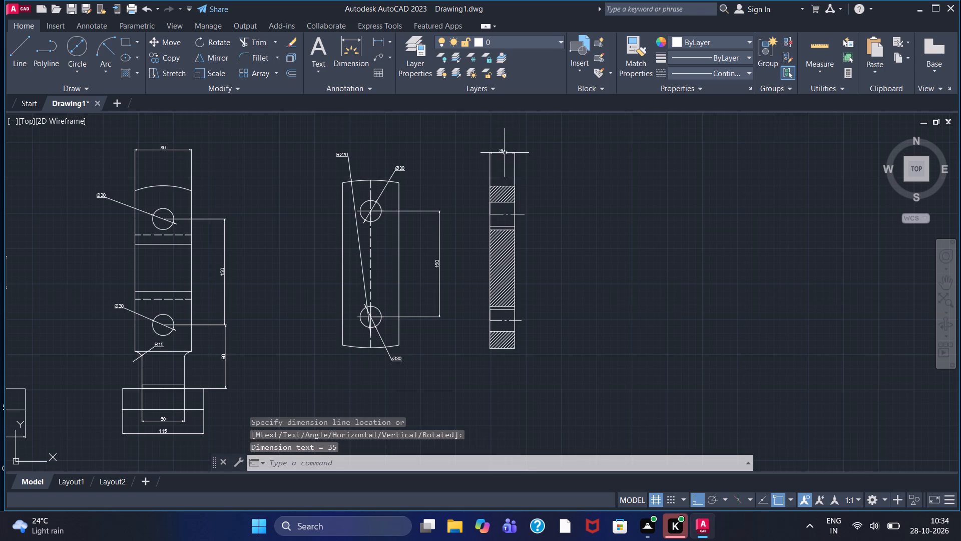
Draw a six-sided polygon inscribed in a circle of radius 60 in the empty area to the right of the side view.
scroll(503, 144, "up", 2)
scroll(508, 201, "down", 1)
middle_click_drag(507, 202, 383, 178)
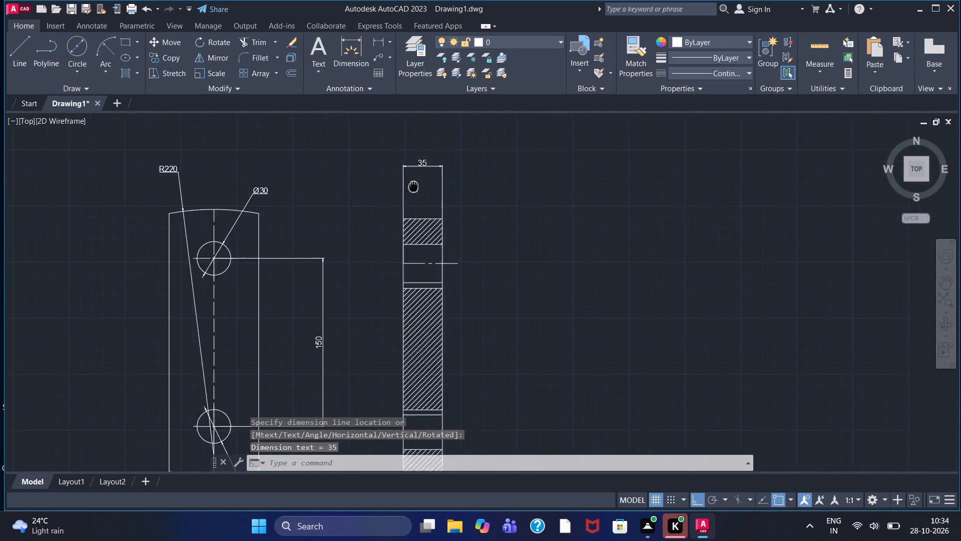
middle_click_drag(383, 178, 363, 171)
scroll(363, 171, "down", 1)
middle_click_drag(421, 216, 342, 219)
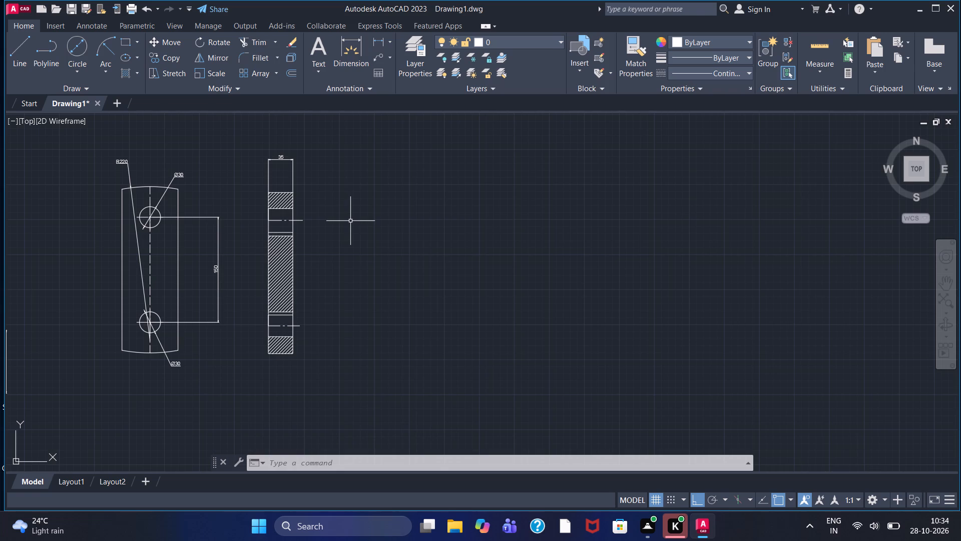
left_click(136, 43)
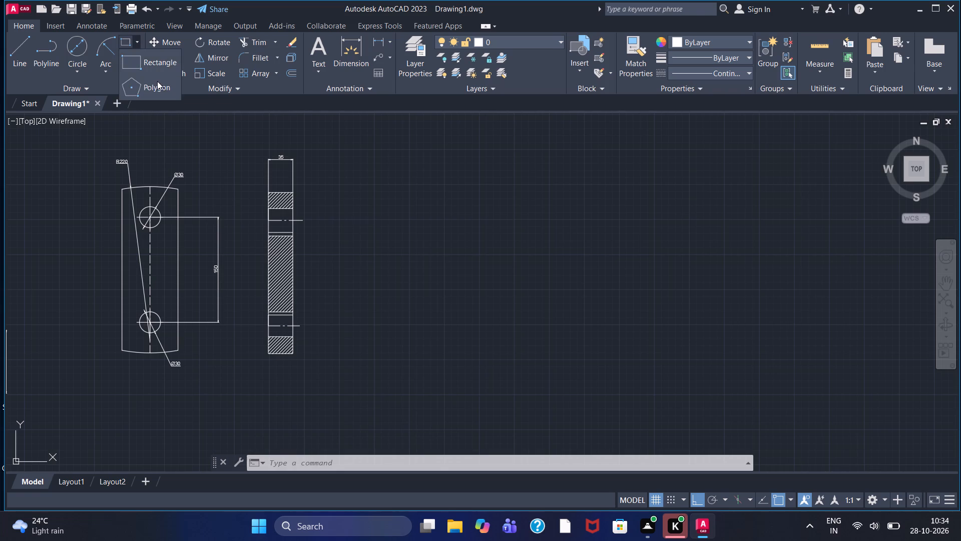
left_click(158, 82)
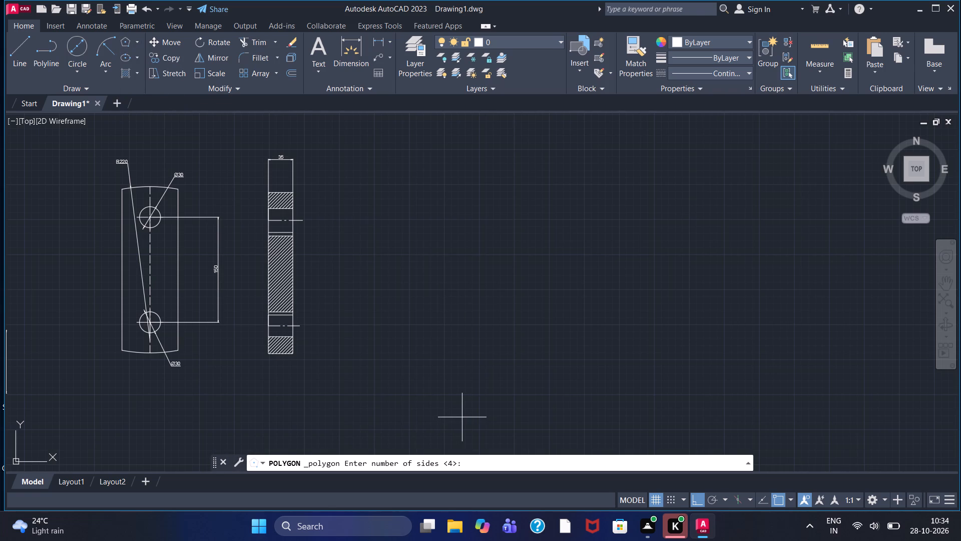
key("6")
key("Return")
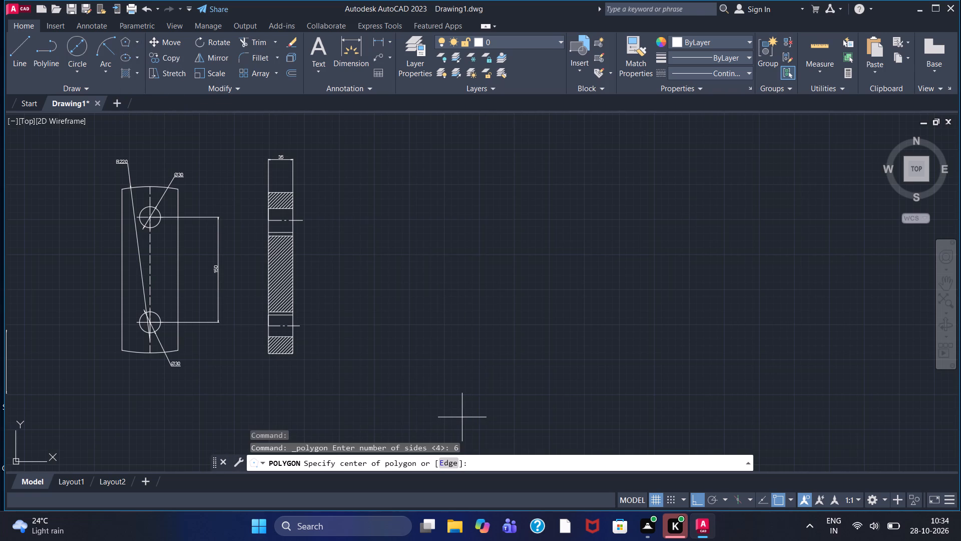
left_click(456, 218)
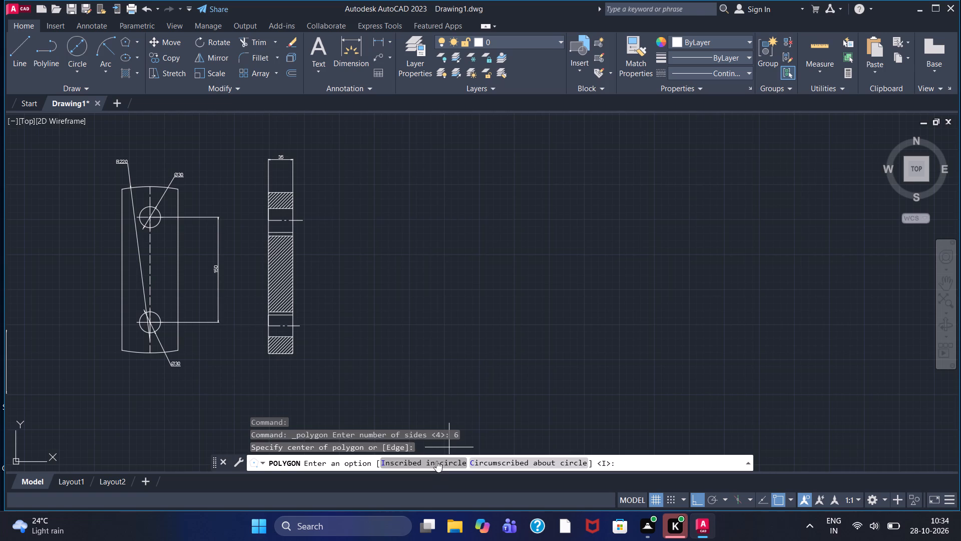
left_click(436, 461)
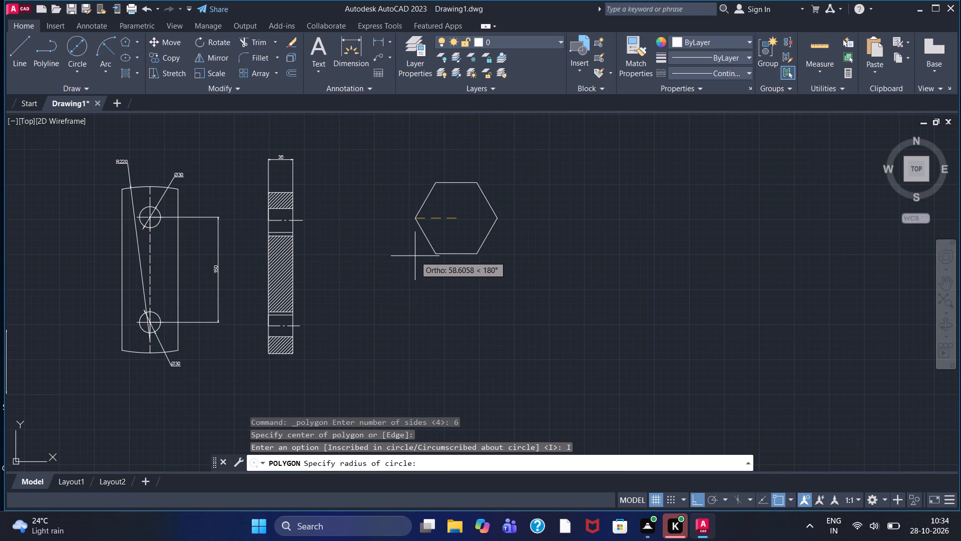
type("60")
key("Return")
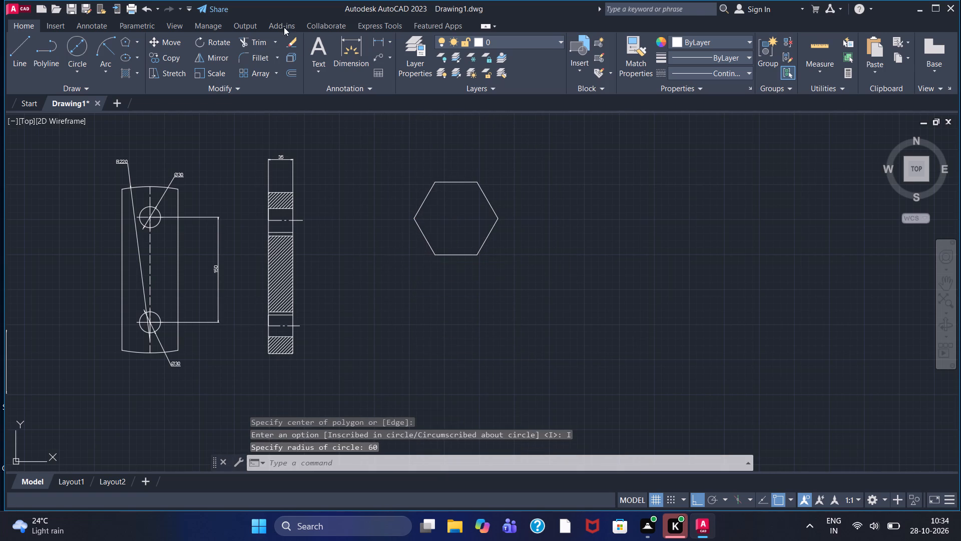
Measure the hexagon's height across its flats with a linear dimension, without placing it.
left_click(381, 36)
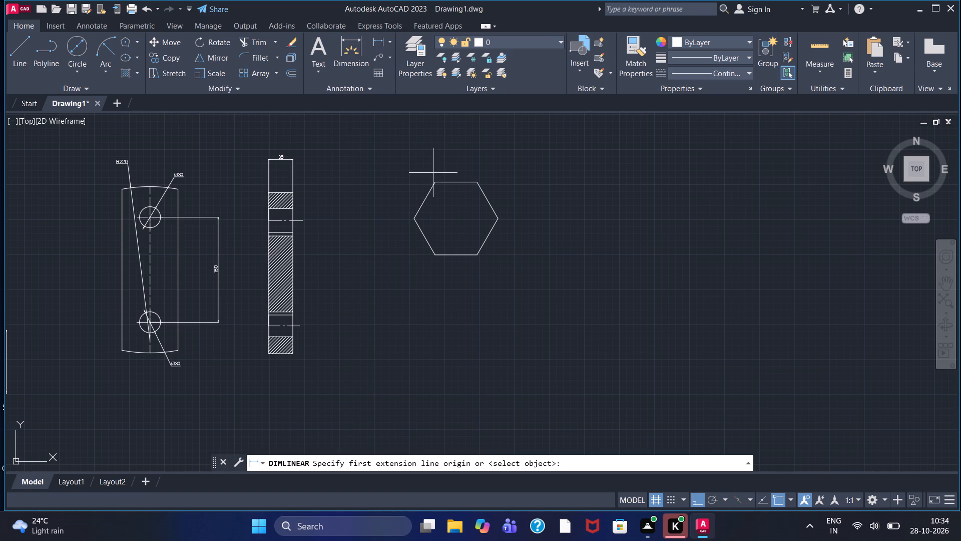
left_click(436, 179)
left_click(434, 254)
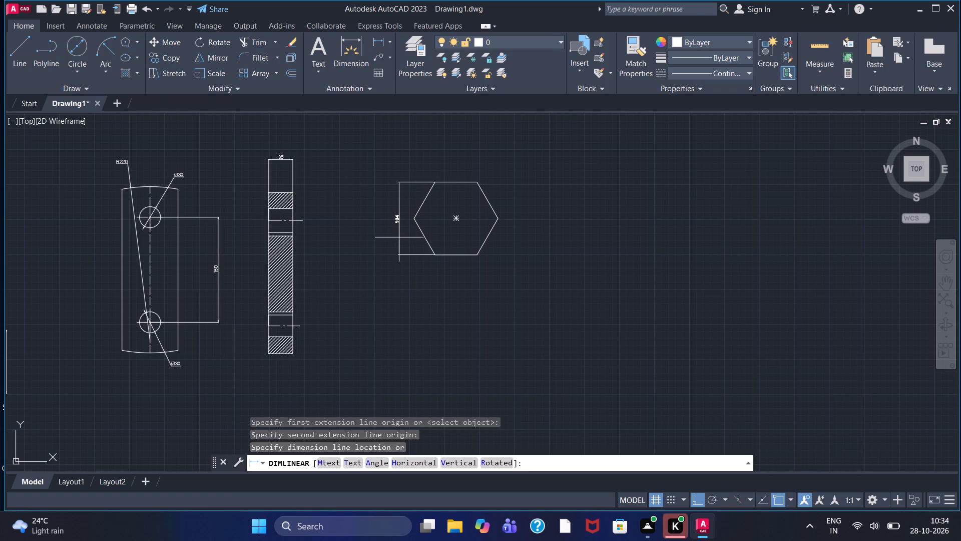
scroll(399, 236, "up", 2)
scroll(399, 236, "down", 1)
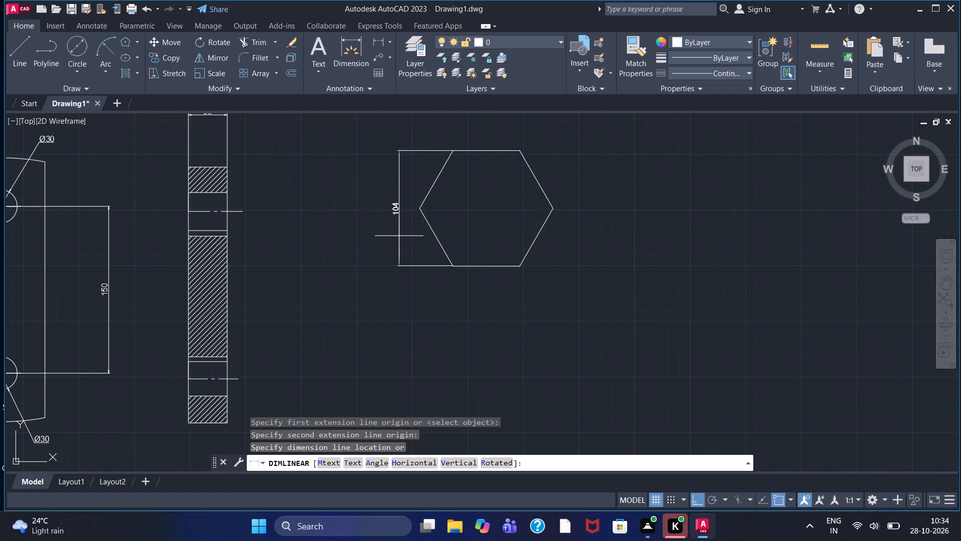
key("Escape")
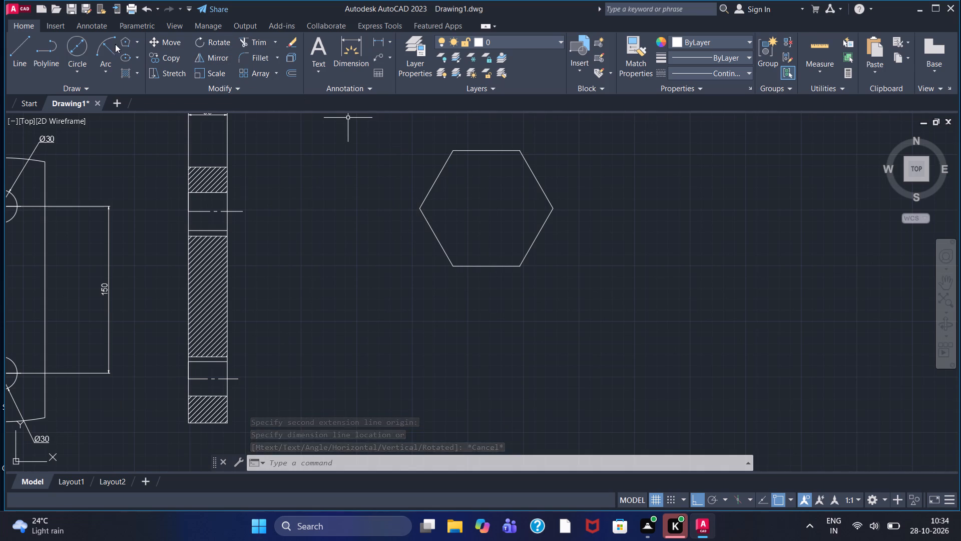
Draw two concentric circles with diameters 40 and 30 at the hexagon's centre.
left_click(77, 42)
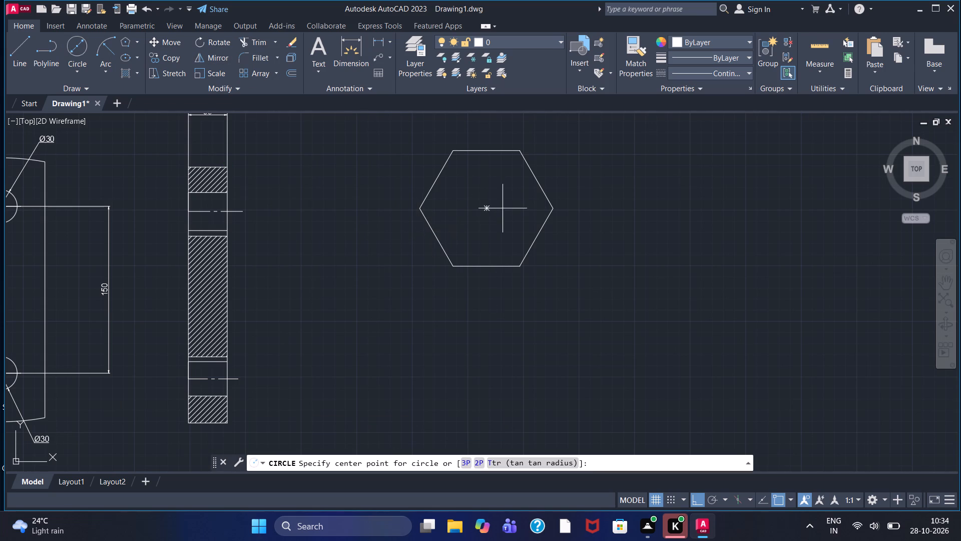
left_click(484, 211)
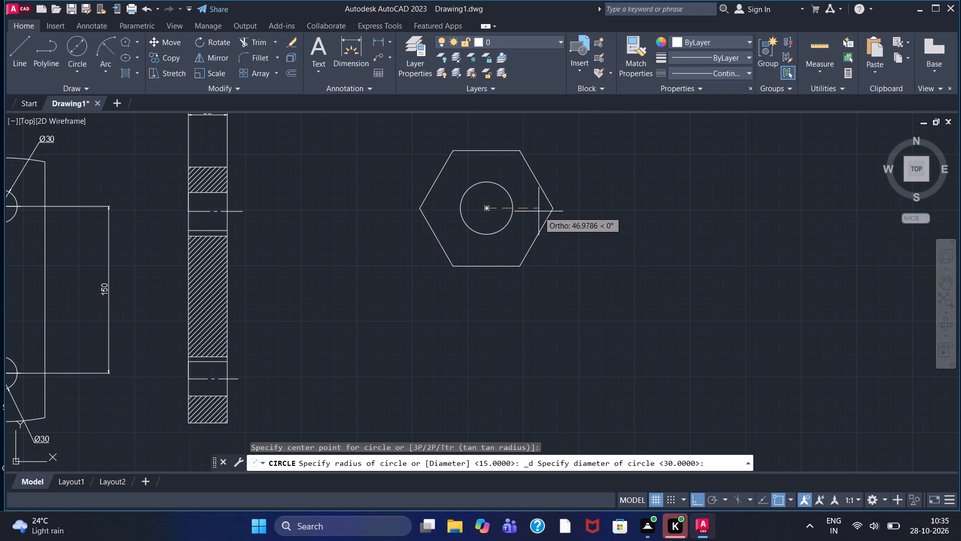
type("40")
key("Return")
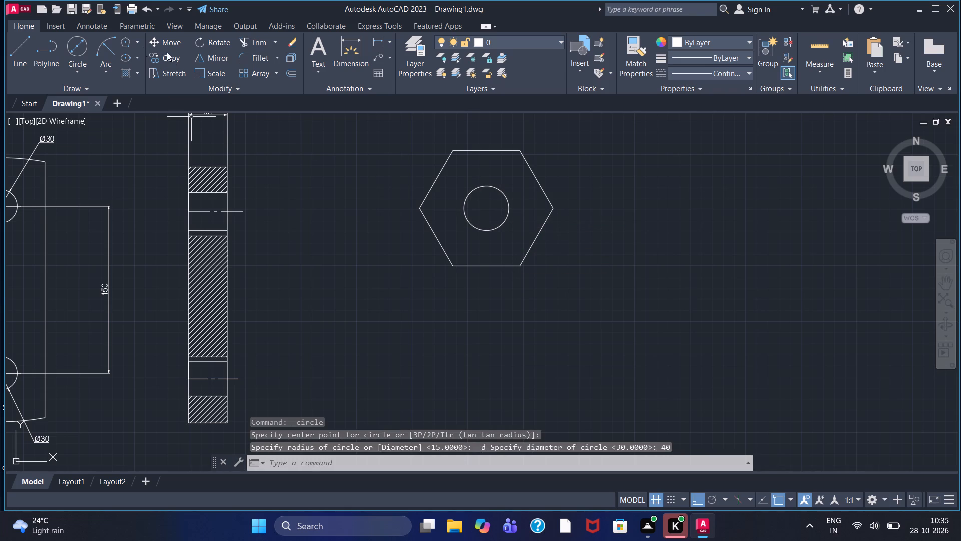
left_click(74, 40)
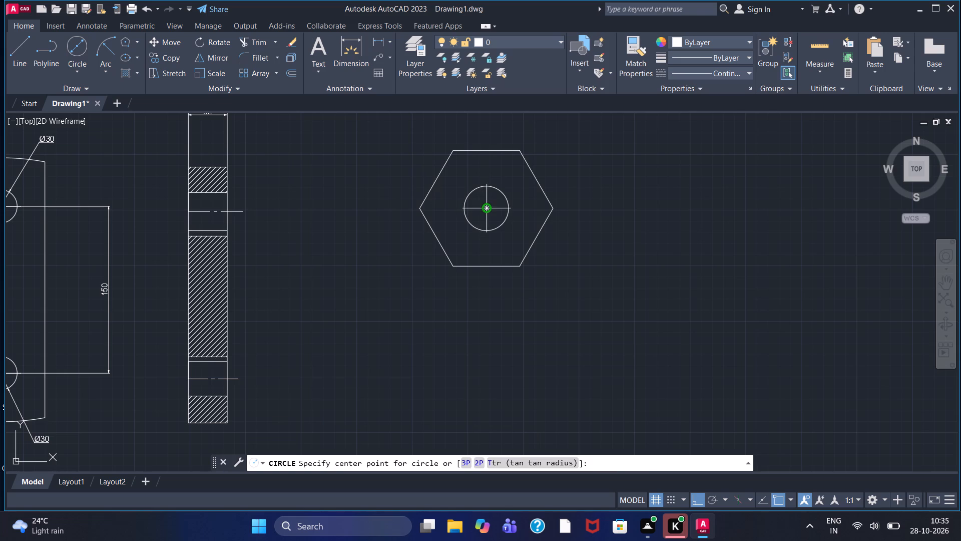
left_click(486, 210)
type("30")
key("Return")
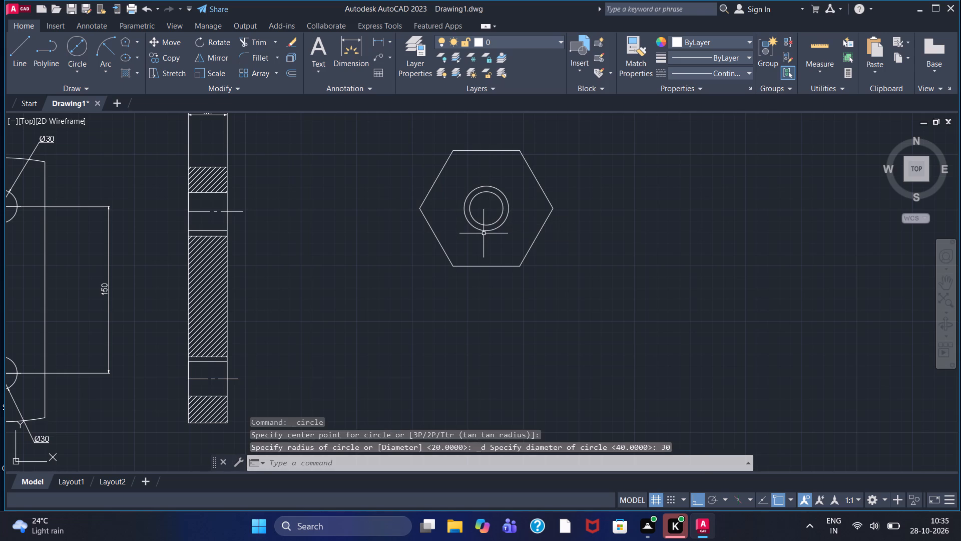
Place a vertical linear dimension of the hexagon's height across its flats, to the left of the hexagon.
left_click(377, 41)
left_click(451, 150)
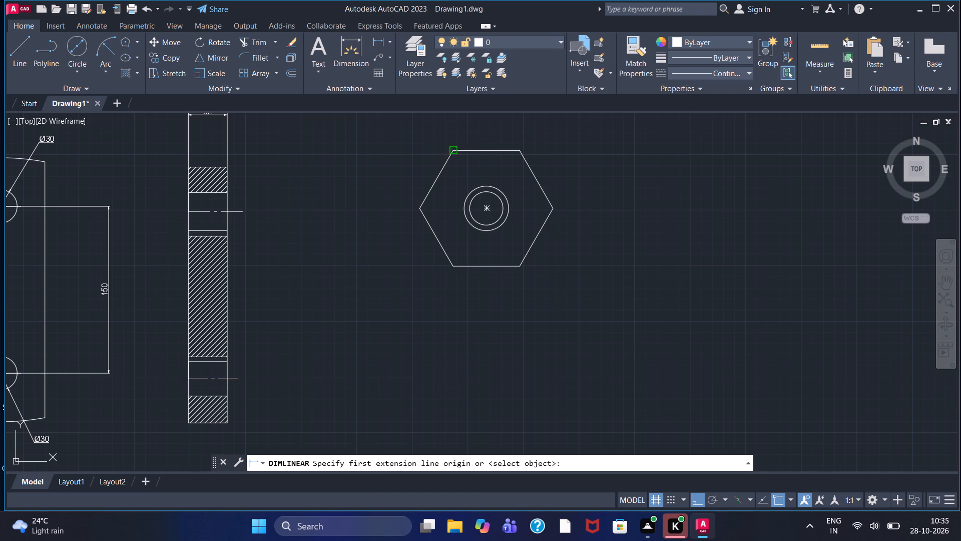
left_click(453, 266)
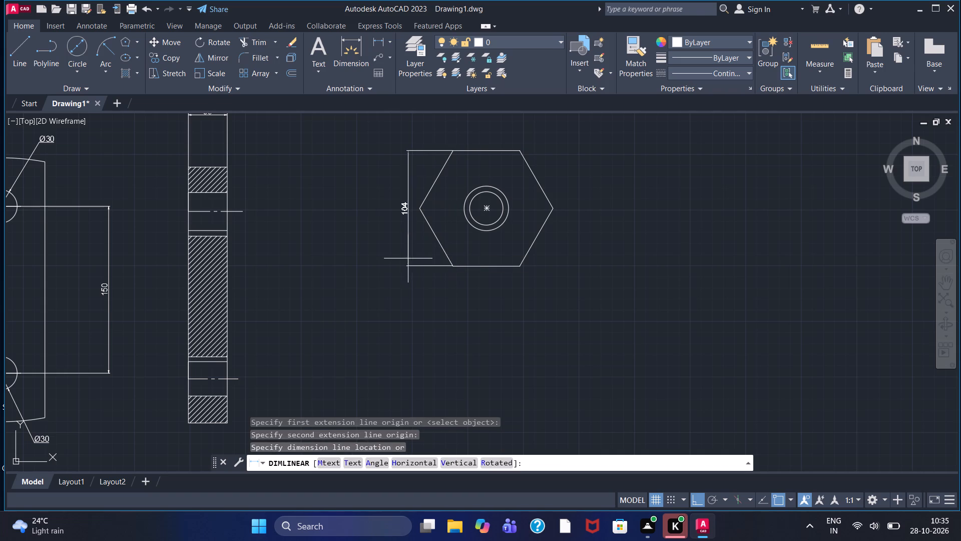
left_click(390, 241)
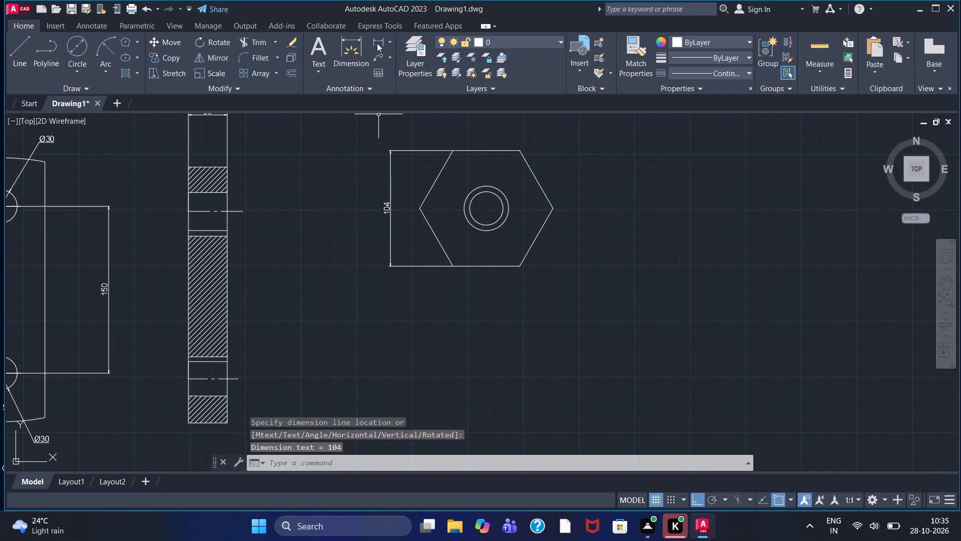
Add a diameter dimension to the hexagon's inner circle, with its text outside the hexagon's upper-right edge.
left_click(390, 40)
left_click(406, 180)
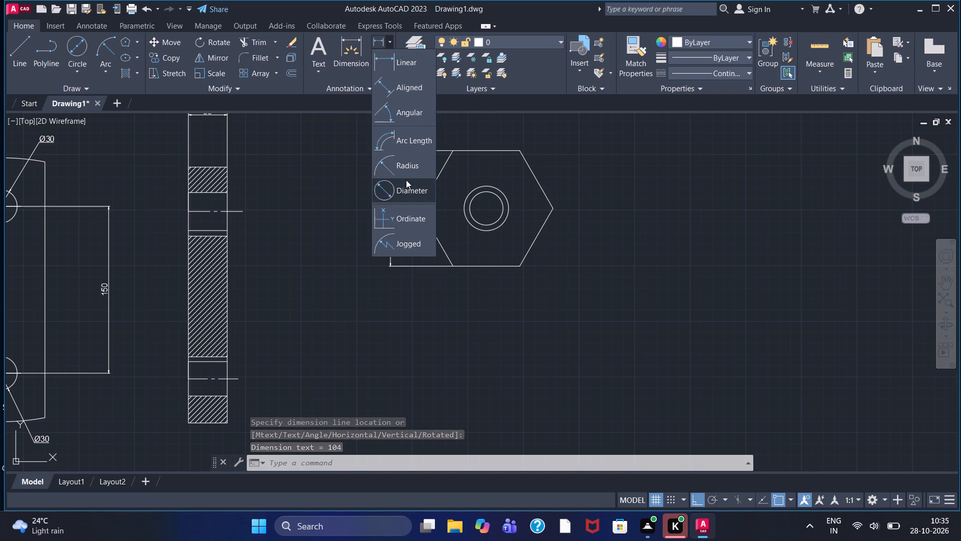
left_click(495, 192)
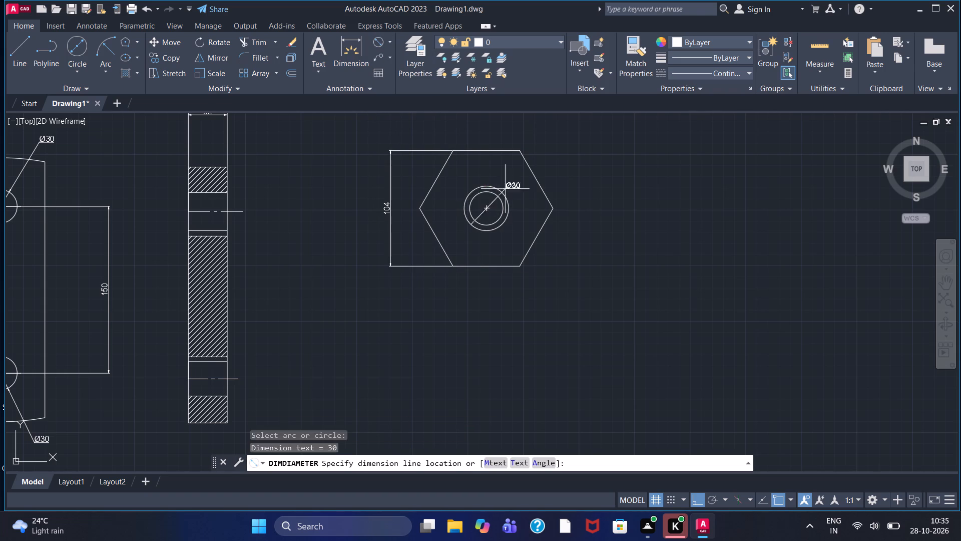
left_click(555, 150)
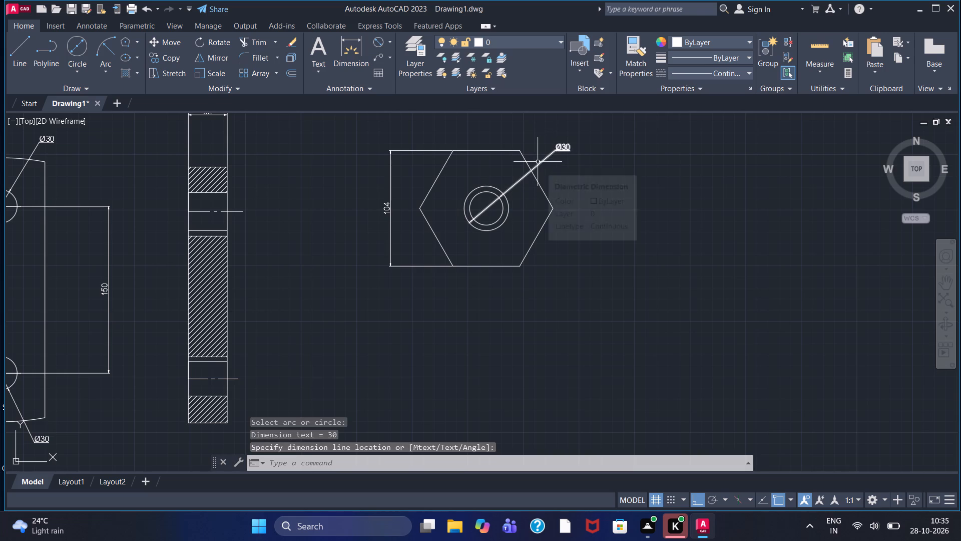
key("Escape")
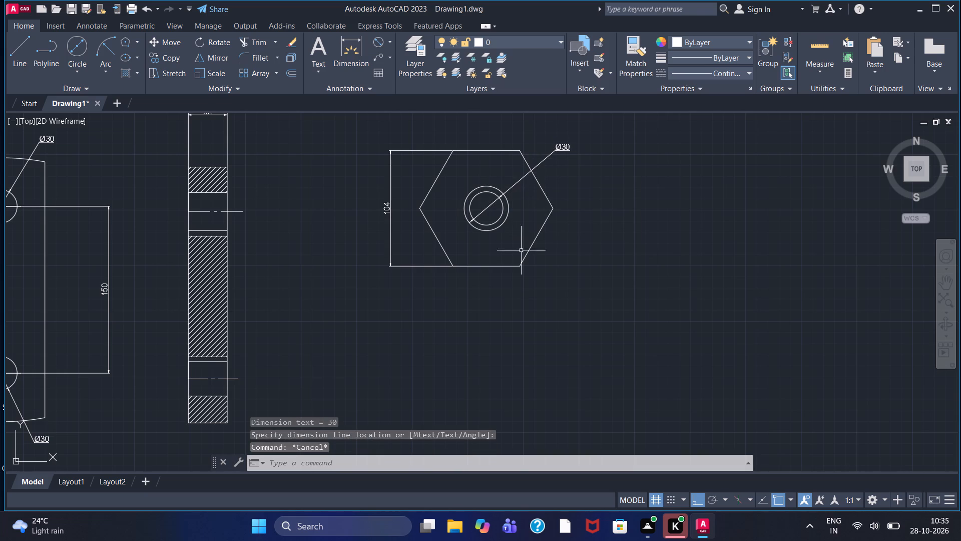
scroll(535, 292, "down", 1)
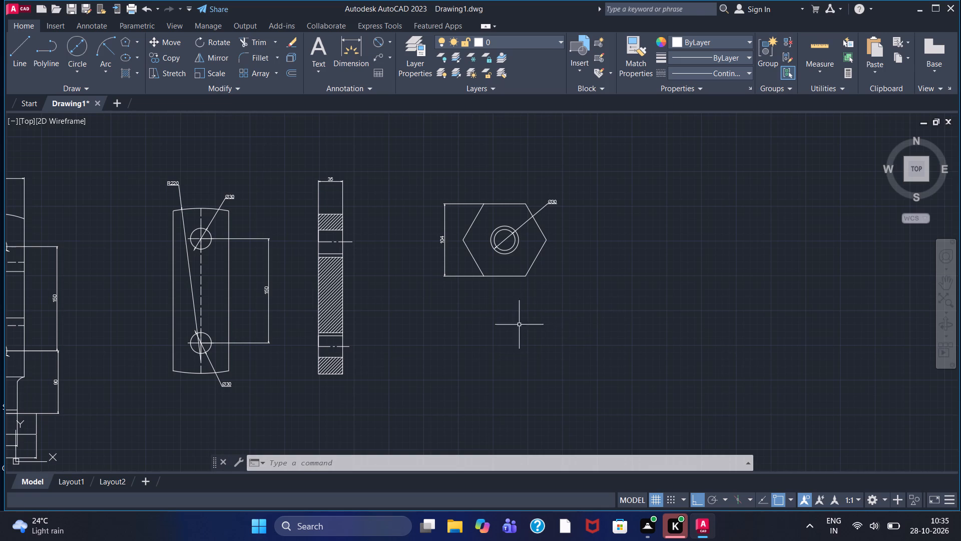
Draw a rectangle 35 high and about 106 wide with lines, below the hexagon.
left_click(17, 60)
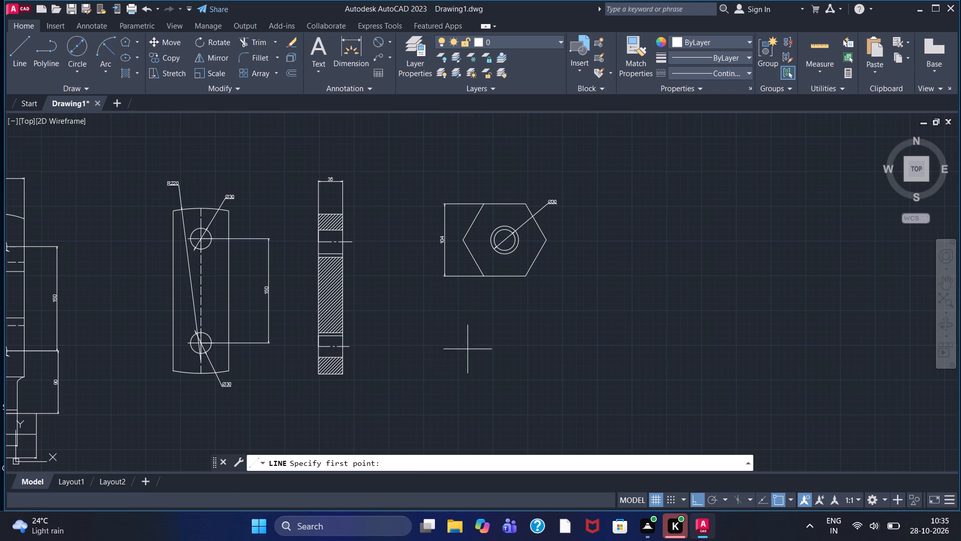
left_click(466, 333)
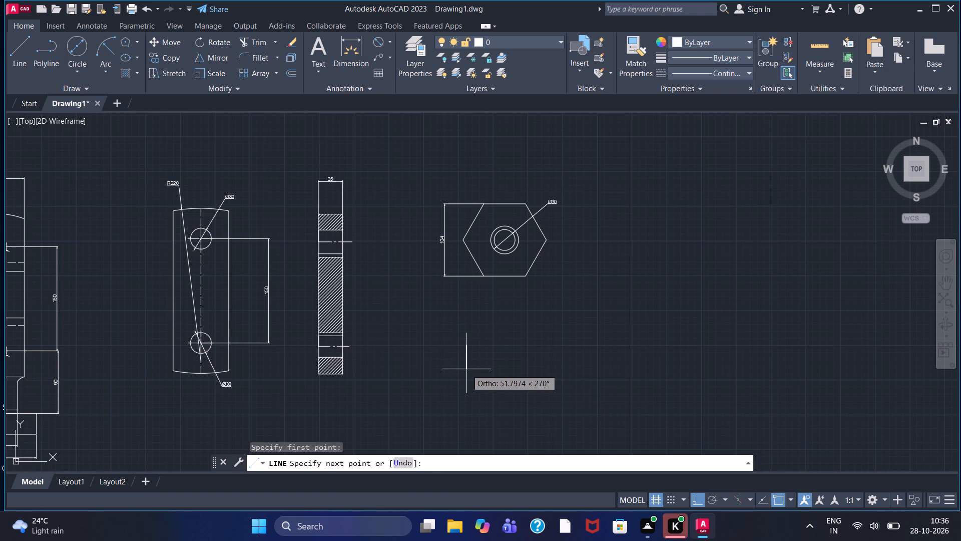
type("35")
key("Return")
scroll(465, 370, "up", 2)
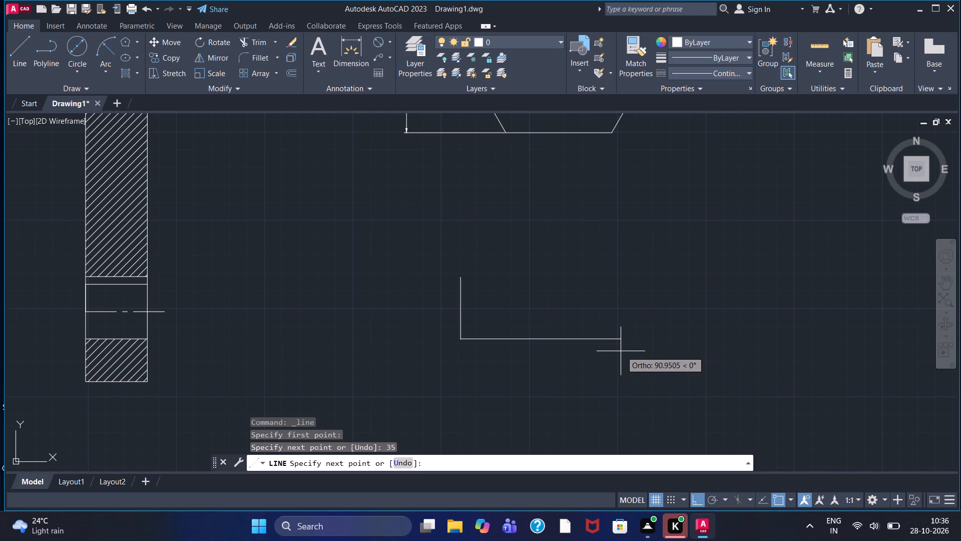
left_click(648, 347)
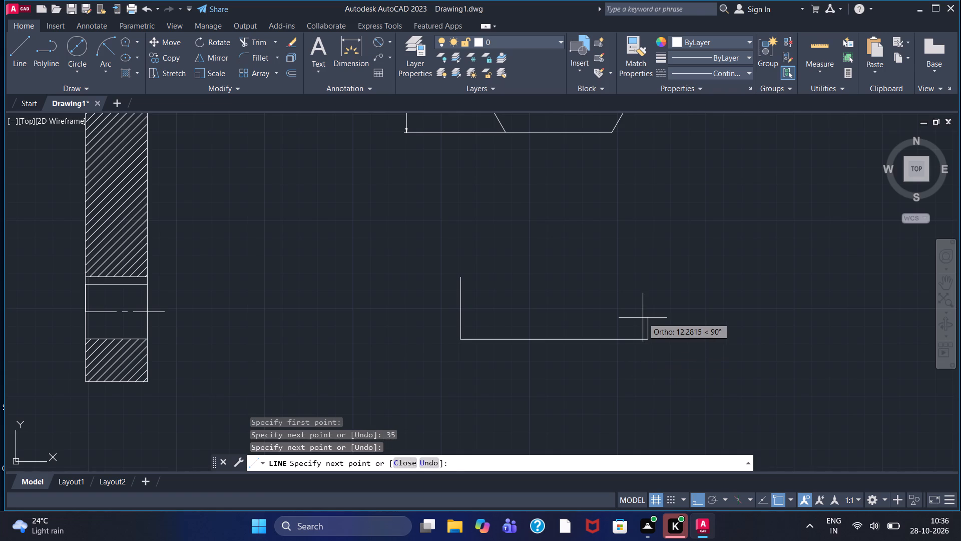
type("35")
key("Return")
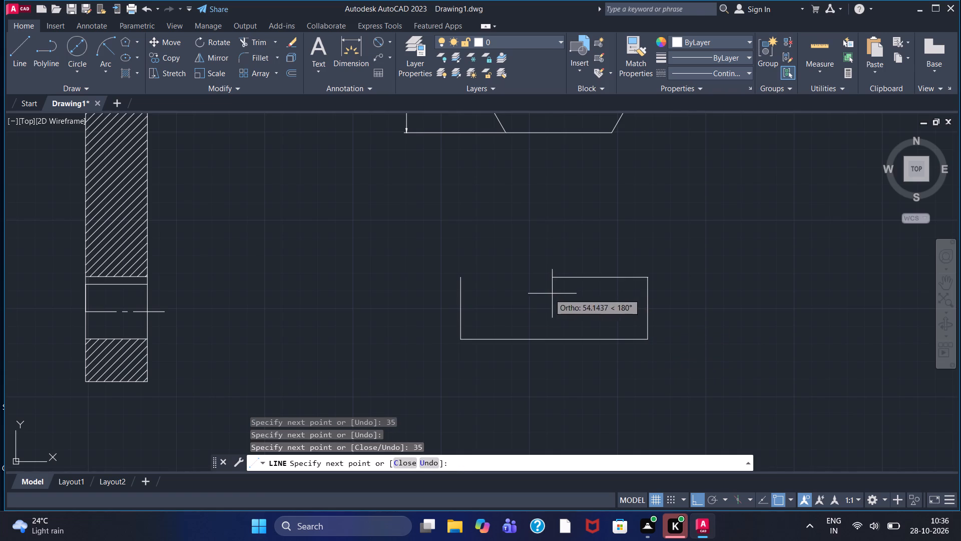
left_click(458, 287)
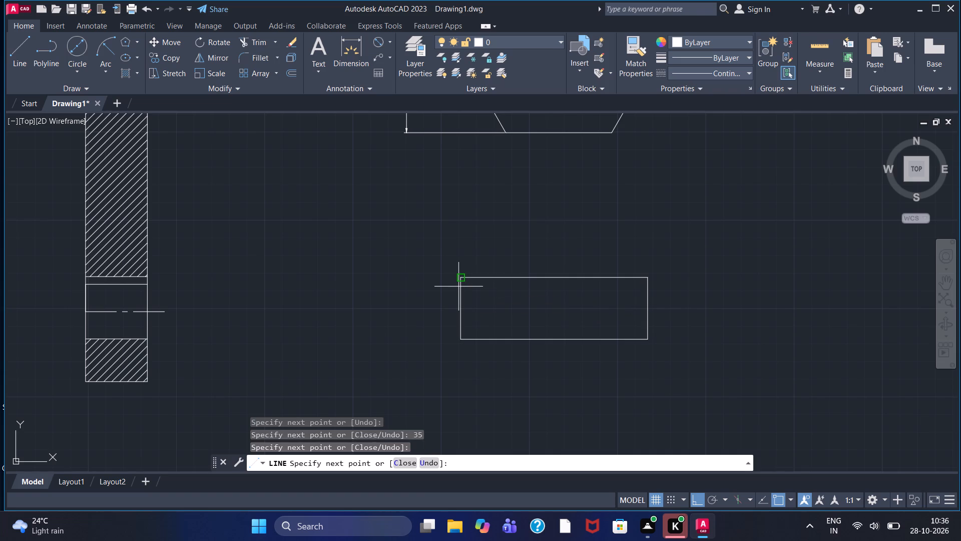
key("Escape")
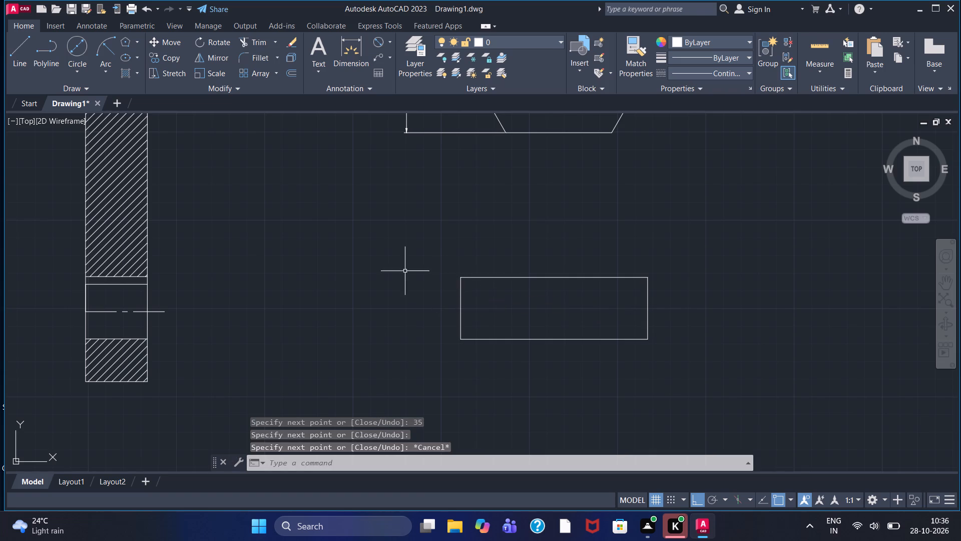
Draw a line 10 long along the rectangle's top edge from its upper-left corner, continuing about 47 straight down past the bottom edge.
left_click(21, 49)
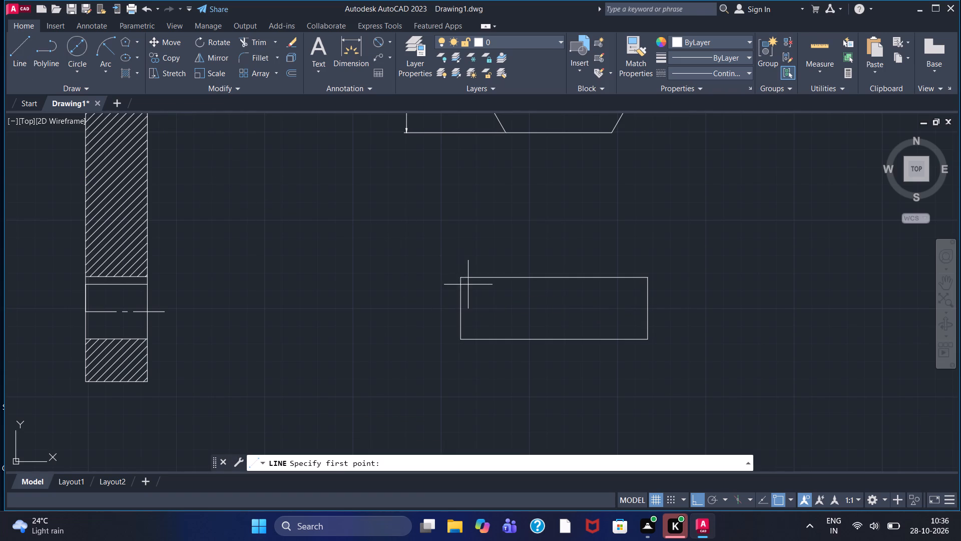
left_click(463, 279)
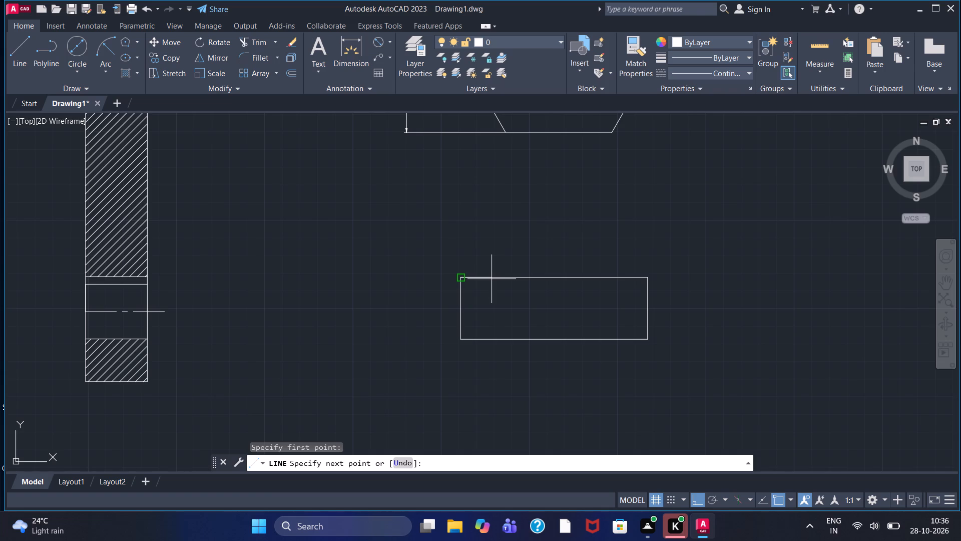
type("10")
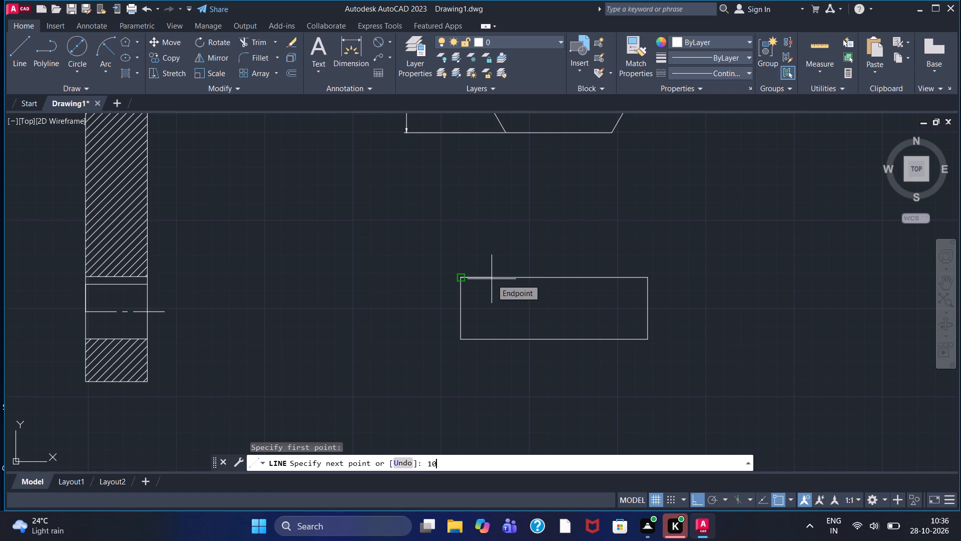
key("Return")
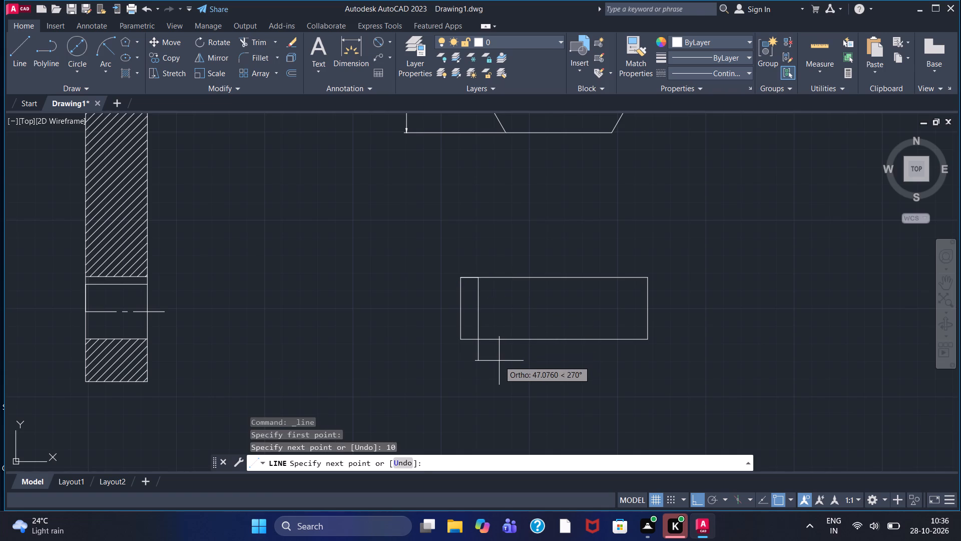
left_click(499, 361)
key("Escape")
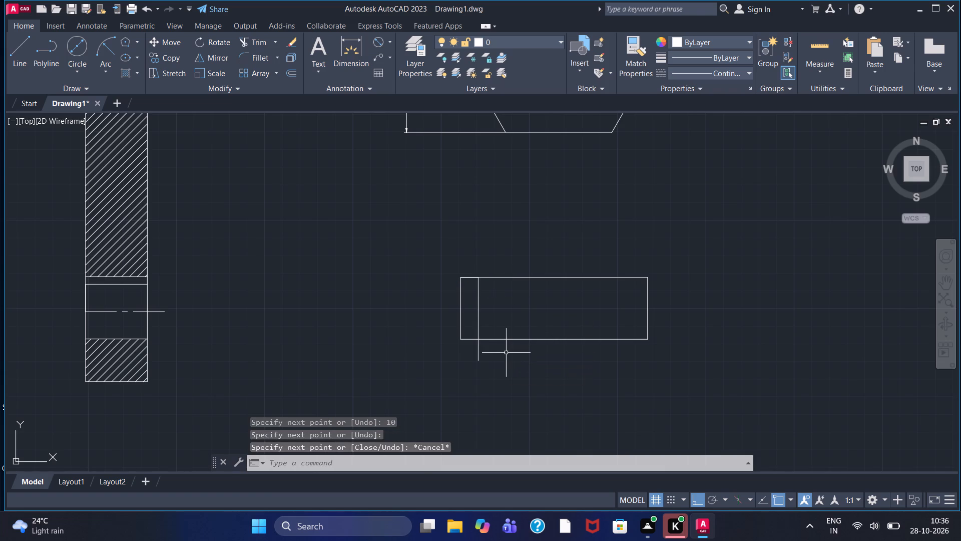
Draw a circle of radius 10 centred where the new vertical line meets the rectangle's top edge.
left_click(13, 67)
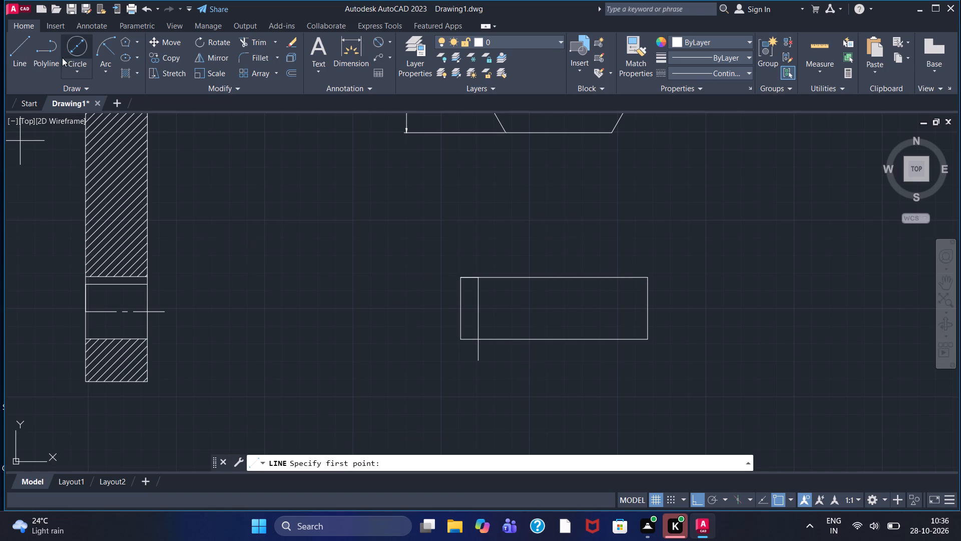
left_click(84, 74)
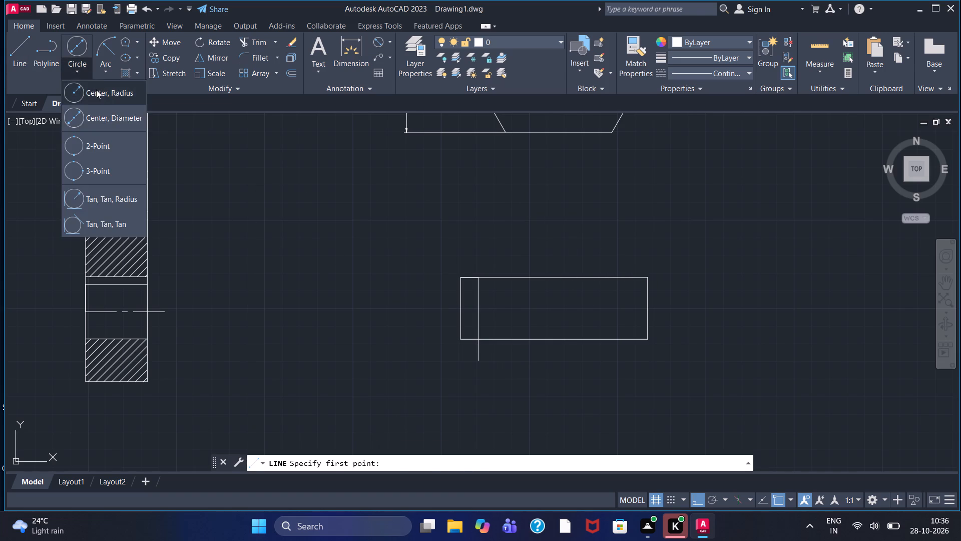
left_click(96, 90)
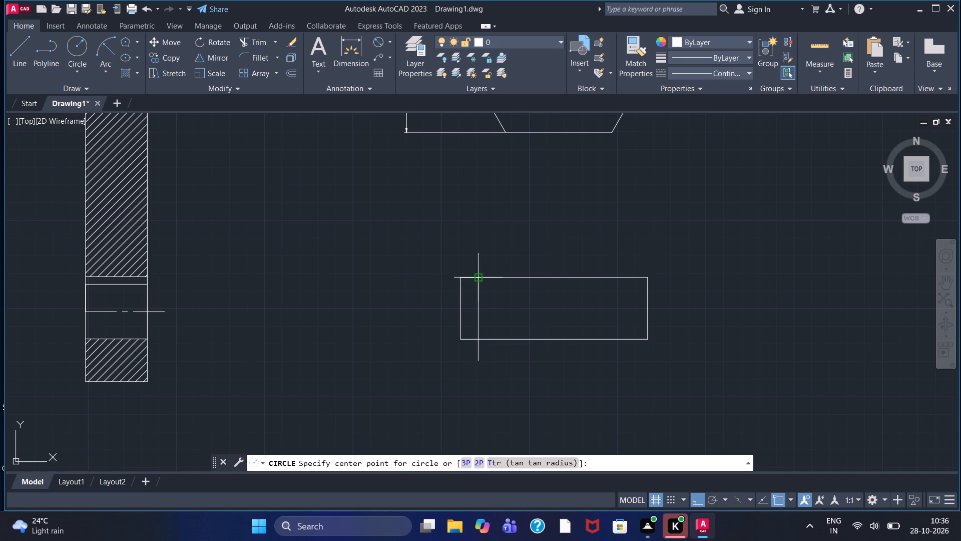
left_click(478, 281)
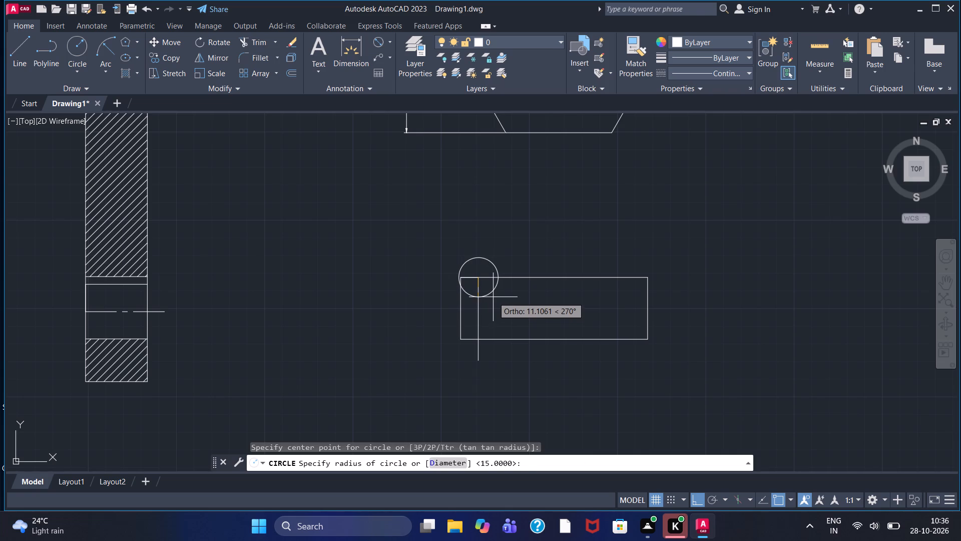
type("10")
key("Return")
Draw a line 30 long along the top edge from the circle's right side, continuing straight down past the rectangle's bottom edge.
middle_click_drag(494, 295, 467, 344)
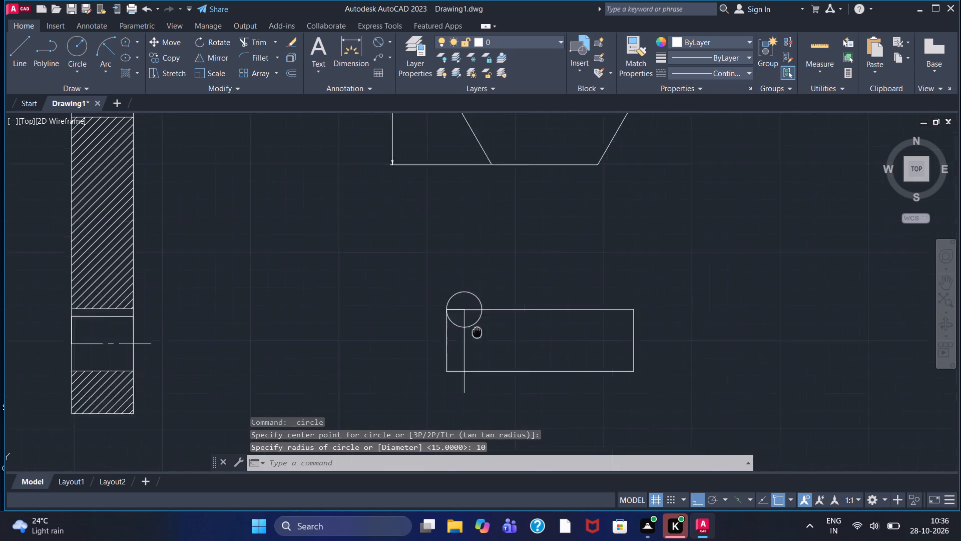
middle_click_drag(467, 344, 338, 353)
scroll(338, 353, "up", 1)
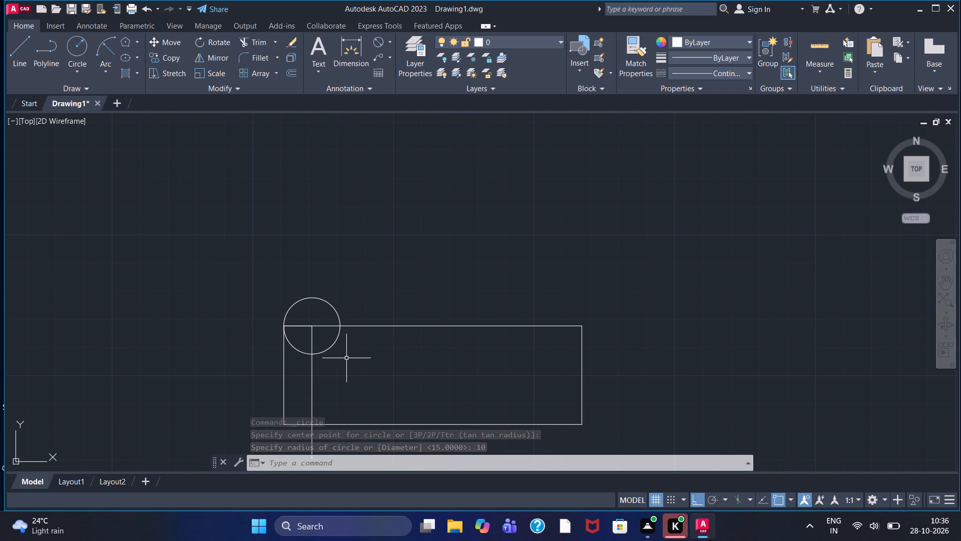
left_click(22, 47)
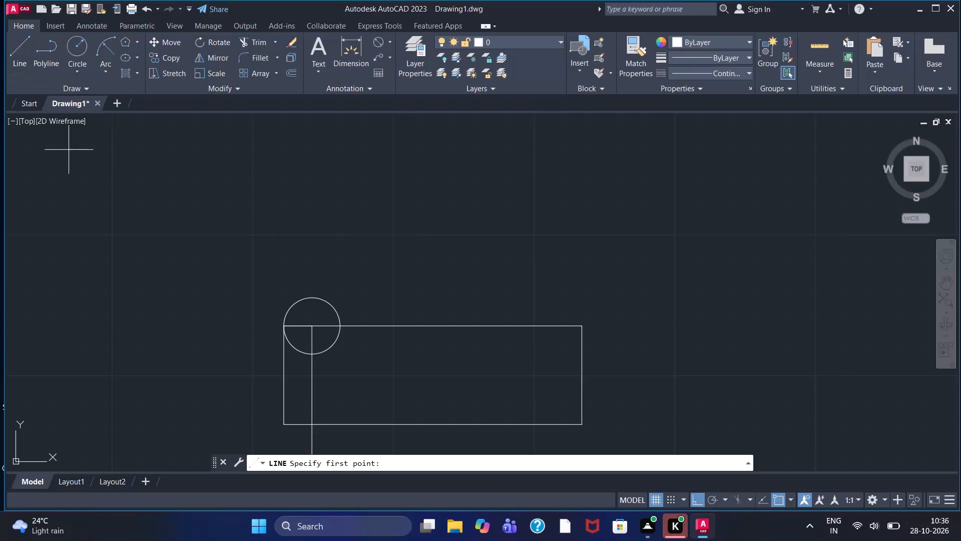
left_click(340, 330)
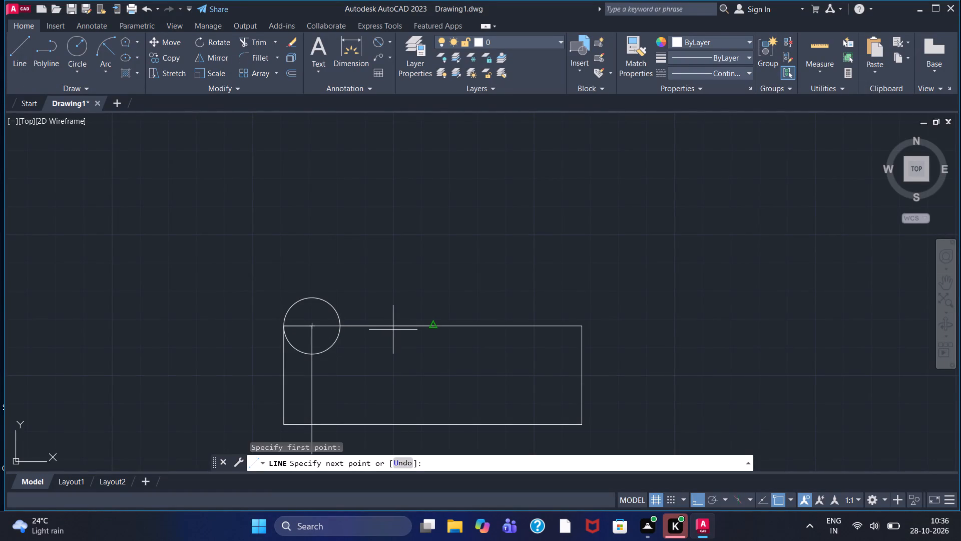
type("30")
key("Return")
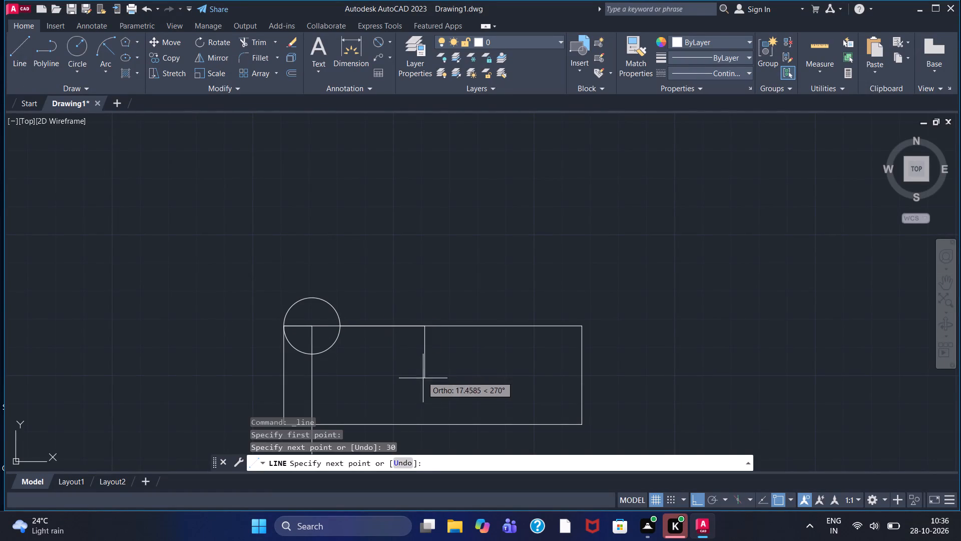
left_click(437, 437)
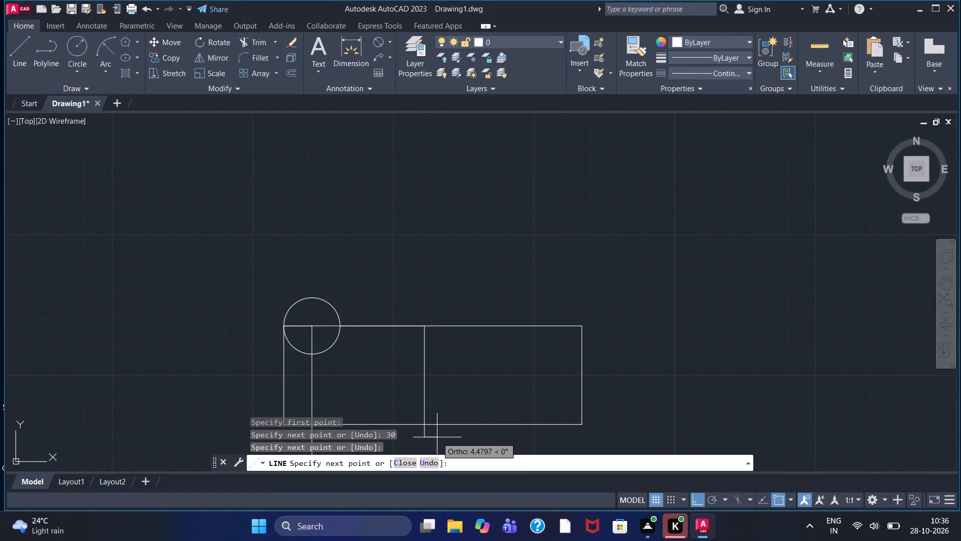
key("Escape")
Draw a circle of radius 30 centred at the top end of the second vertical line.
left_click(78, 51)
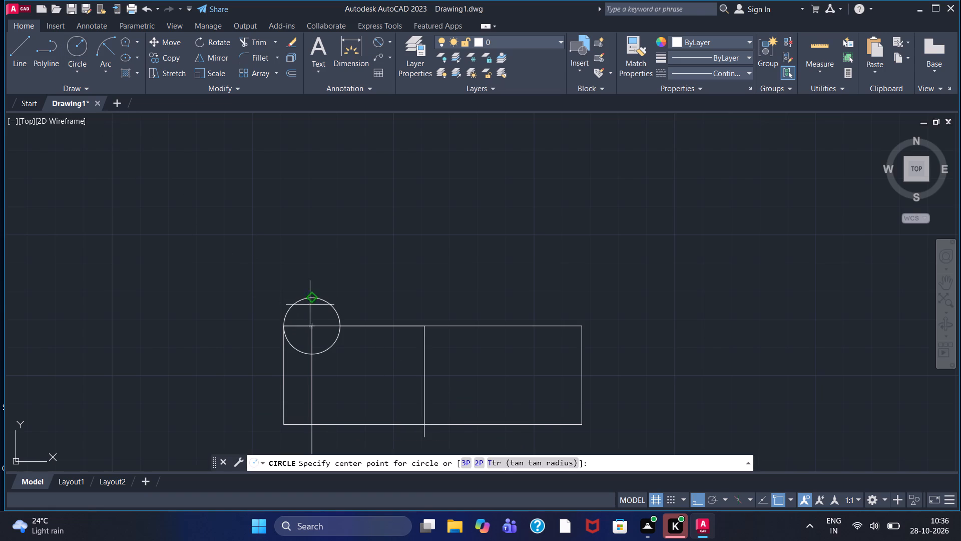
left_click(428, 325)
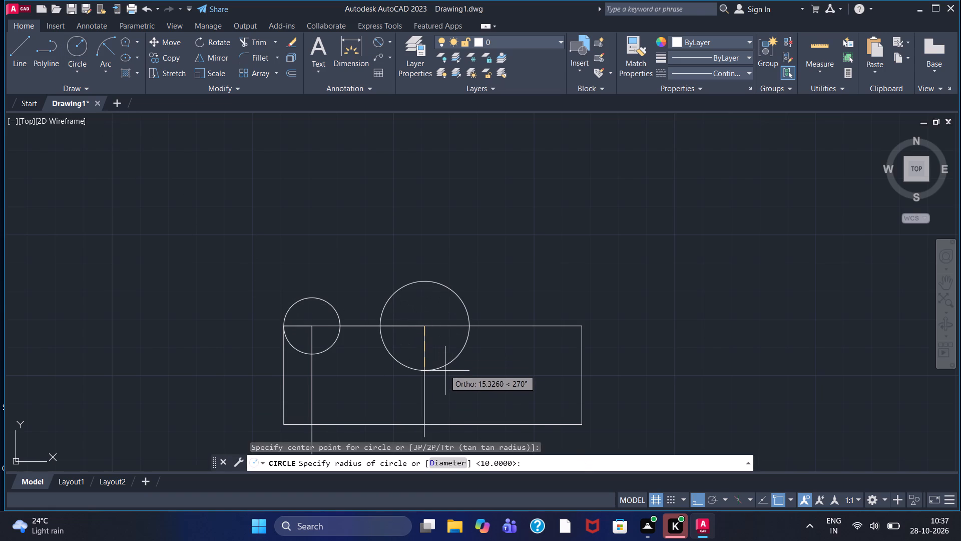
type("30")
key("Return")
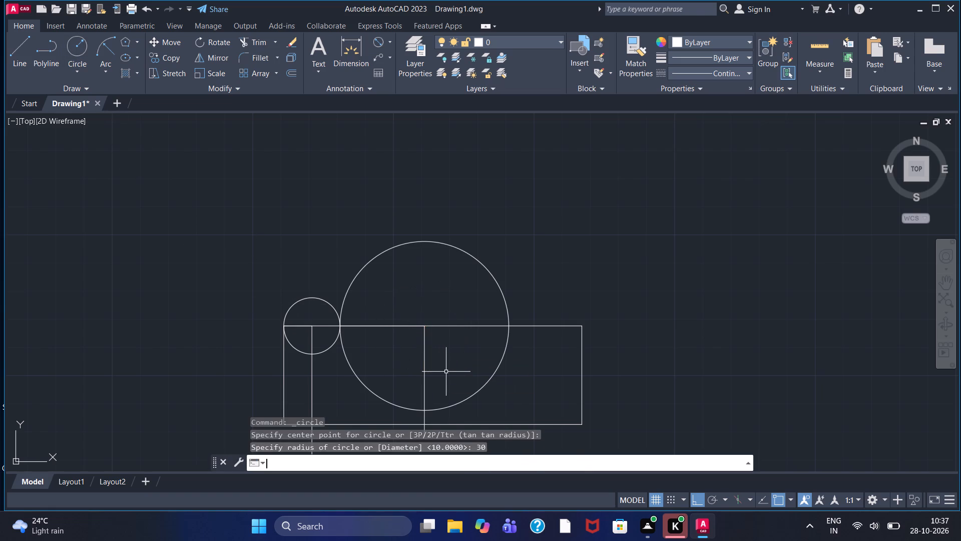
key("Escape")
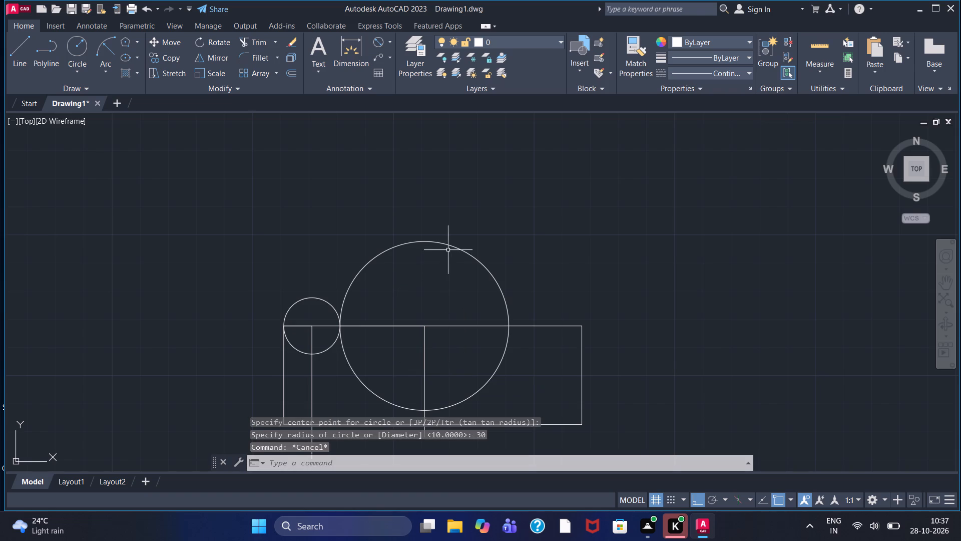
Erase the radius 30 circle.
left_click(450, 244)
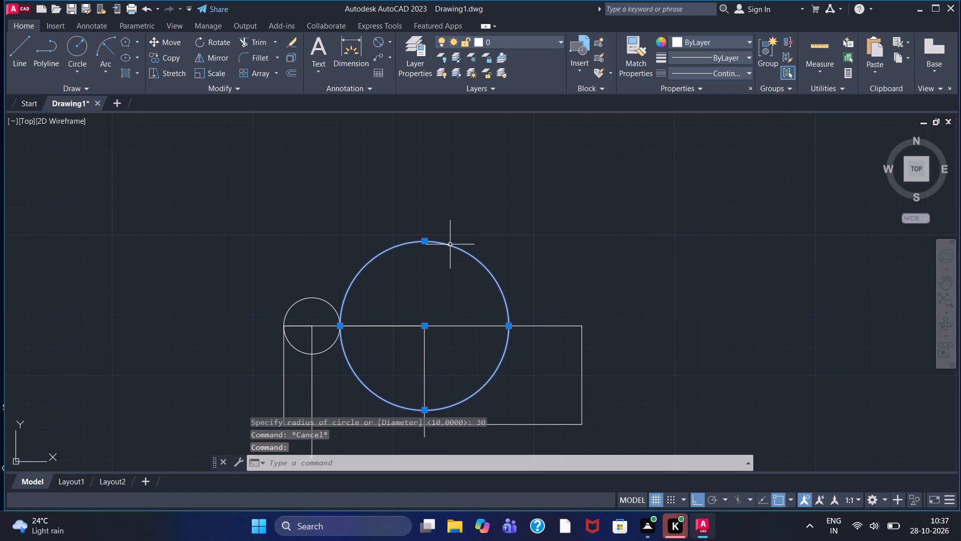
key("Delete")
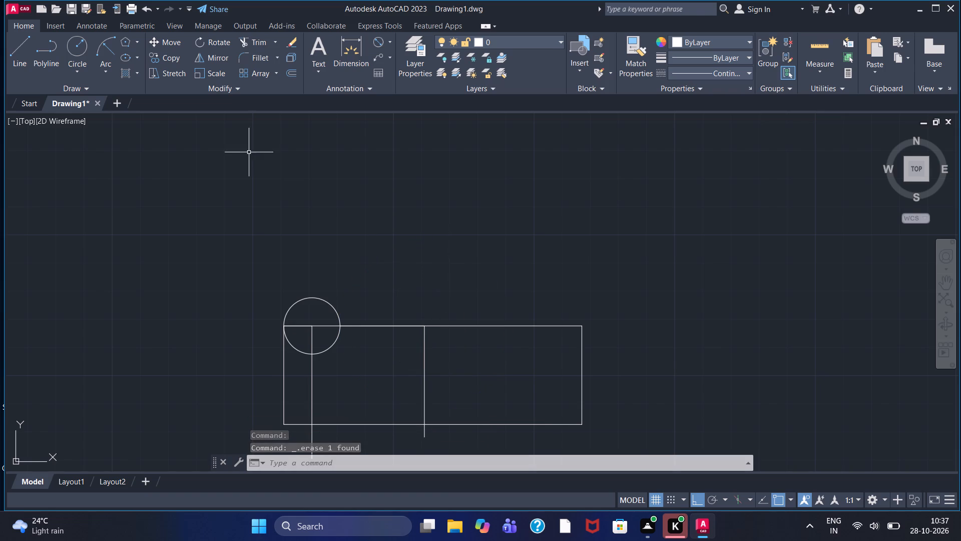
Trim away the small circle's lower half and the part of its vertical centre line inside the rectangle.
left_click(257, 40)
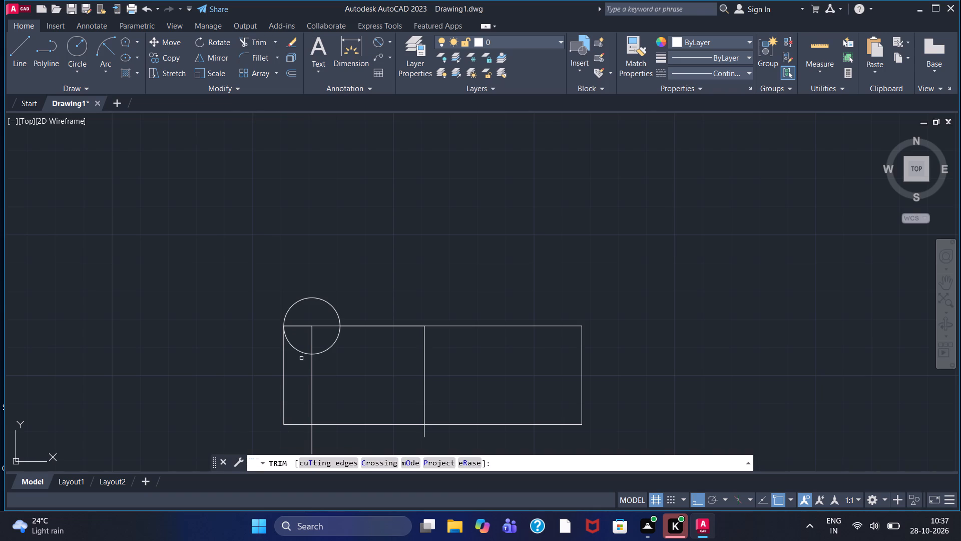
left_click(302, 352)
left_click(325, 350)
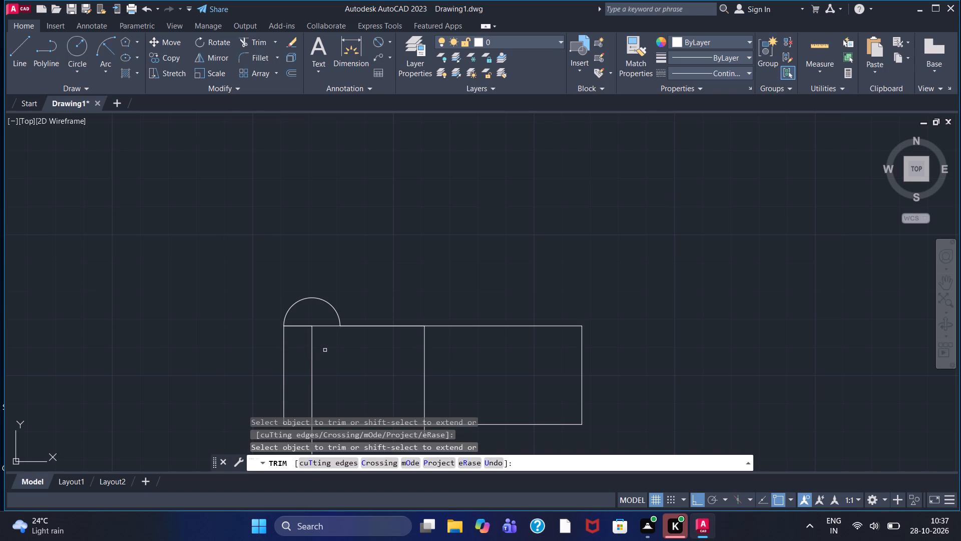
left_click(311, 376)
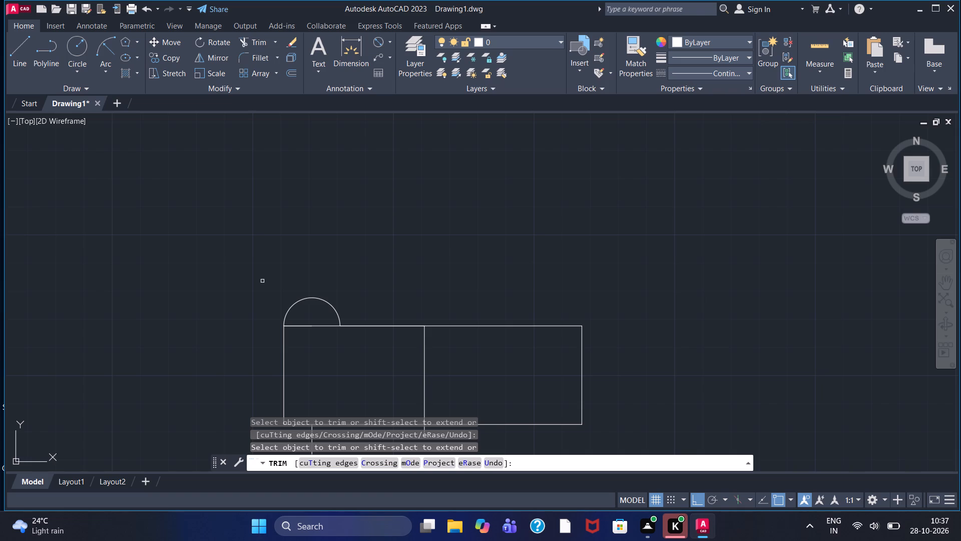
Draw a horizontal line about 96 long from the arc's top point, and continue it down to the rectangle's upper-right corner.
left_click(29, 62)
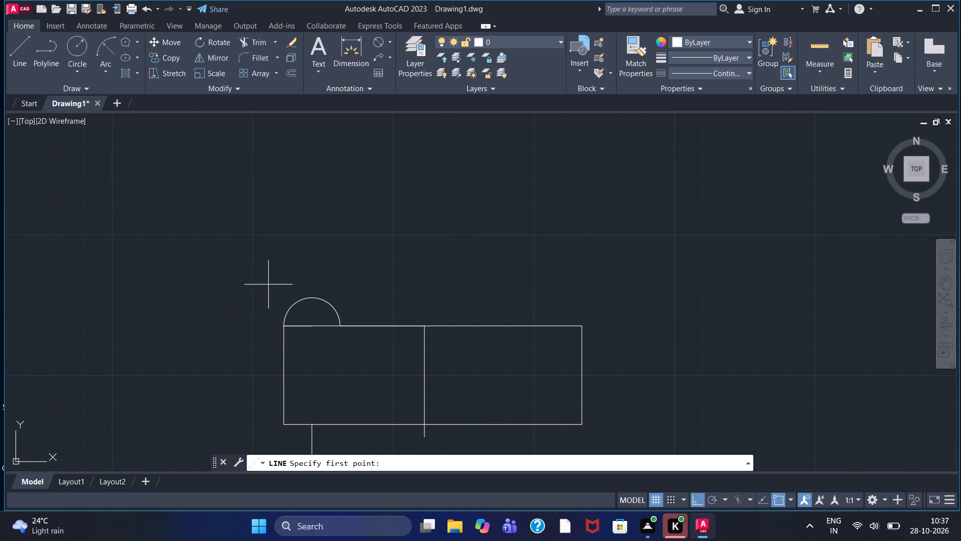
left_click(309, 295)
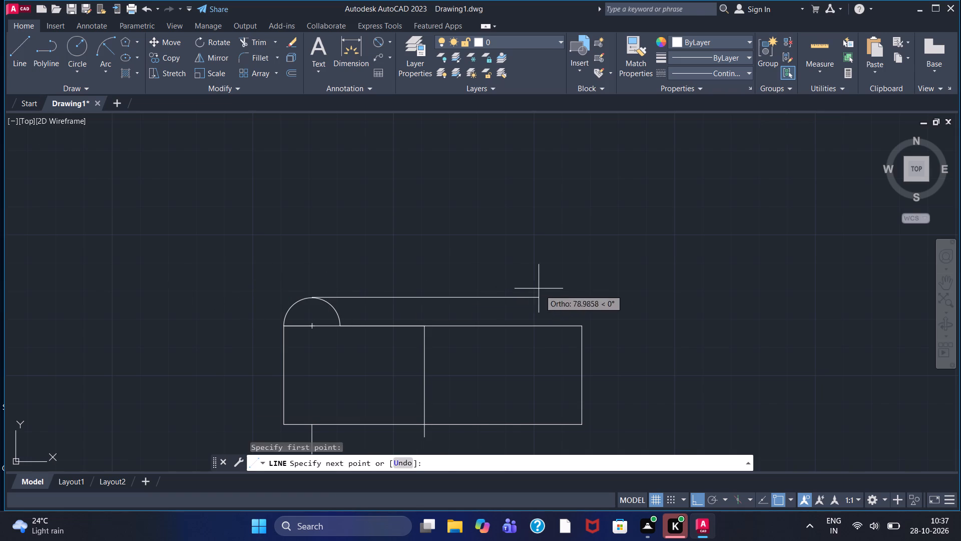
left_click(582, 304)
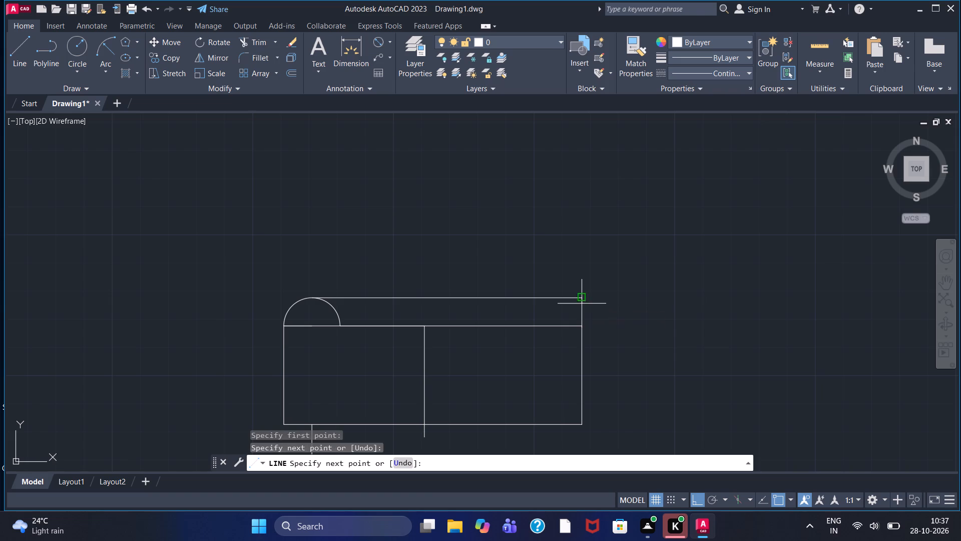
left_click(580, 325)
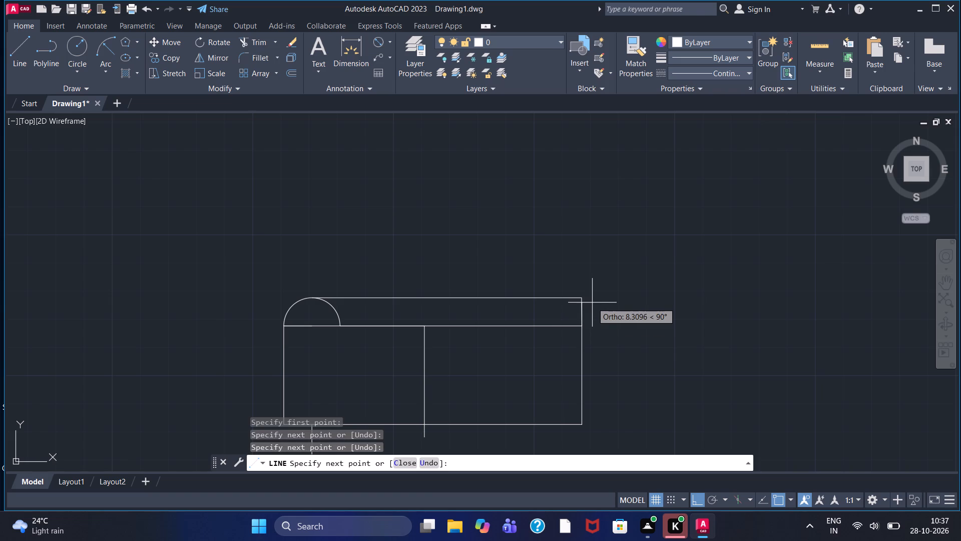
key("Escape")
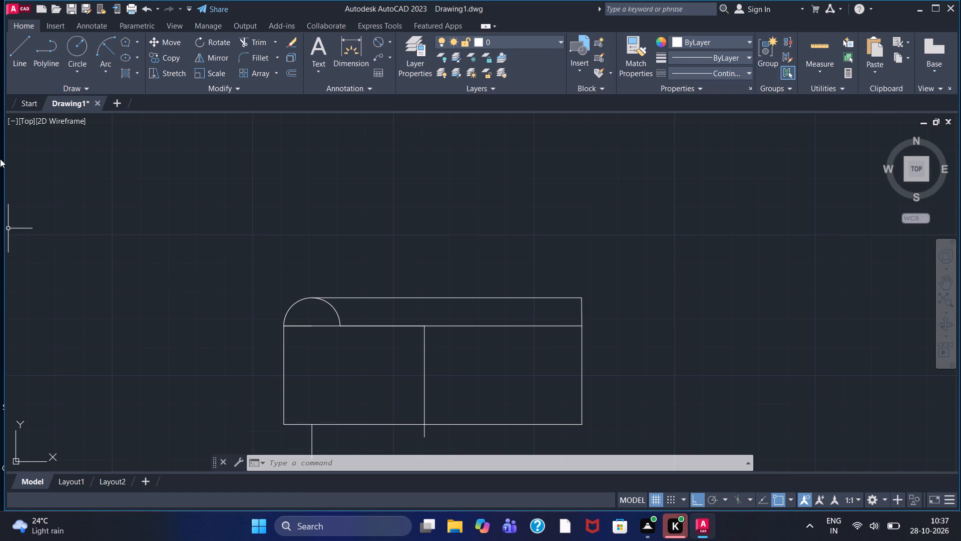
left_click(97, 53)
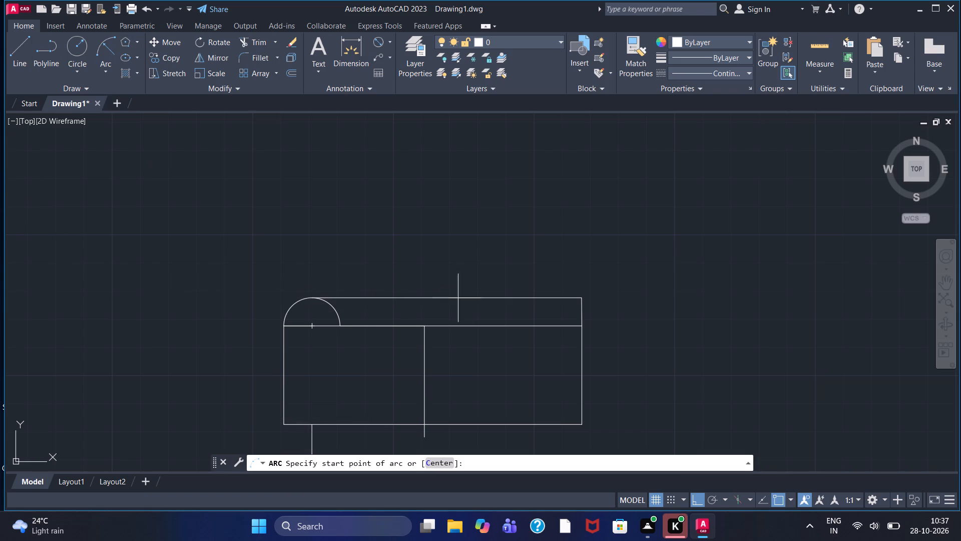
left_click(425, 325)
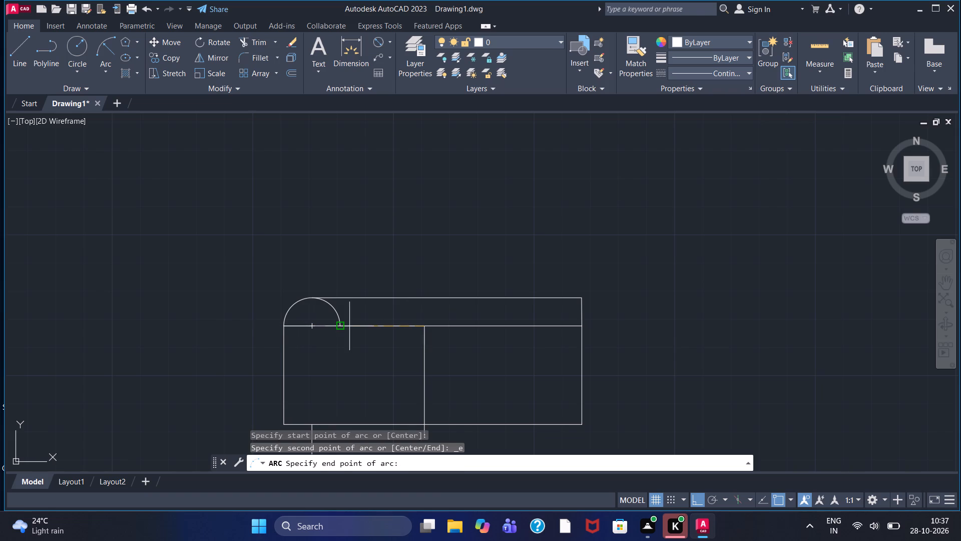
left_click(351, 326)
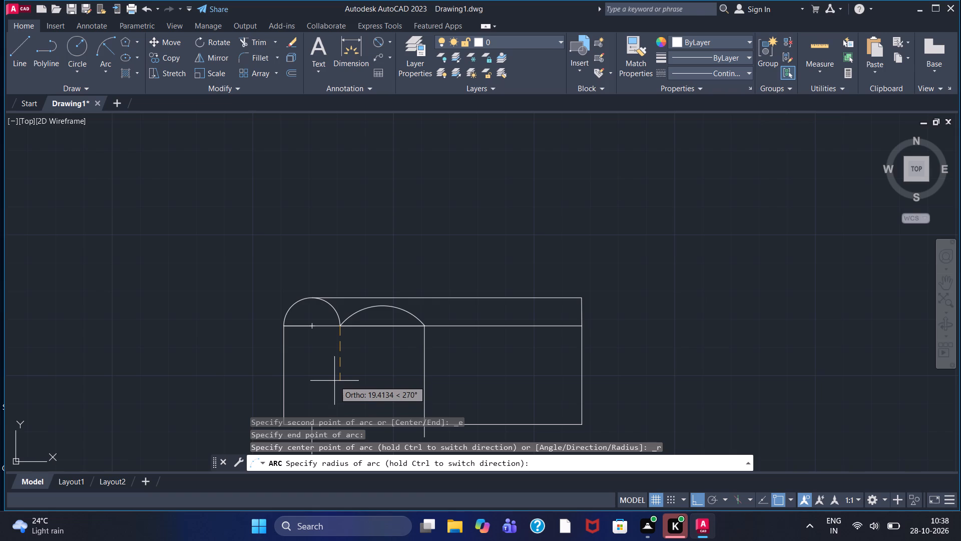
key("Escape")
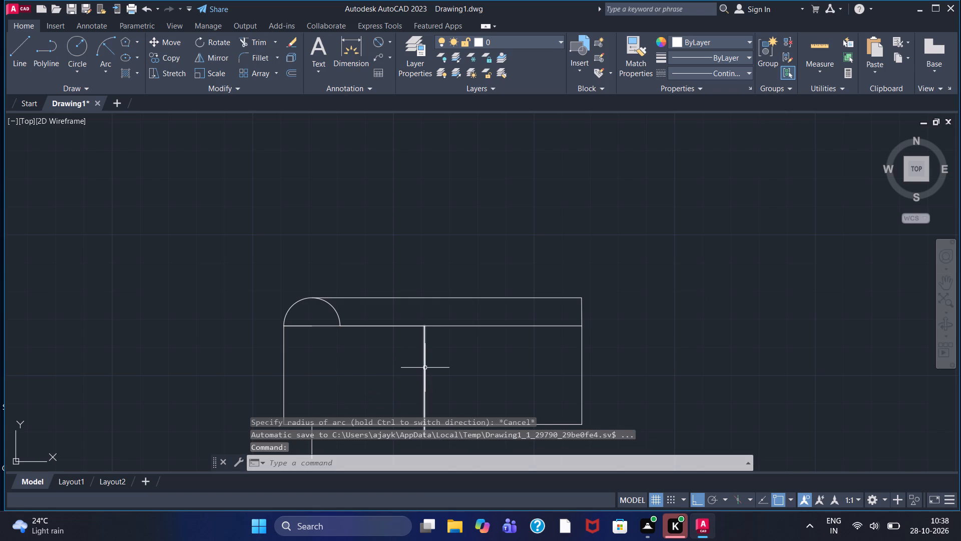
Erase the vertical line that runs down through the middle of the rectangle.
left_click(425, 368)
key("Delete")
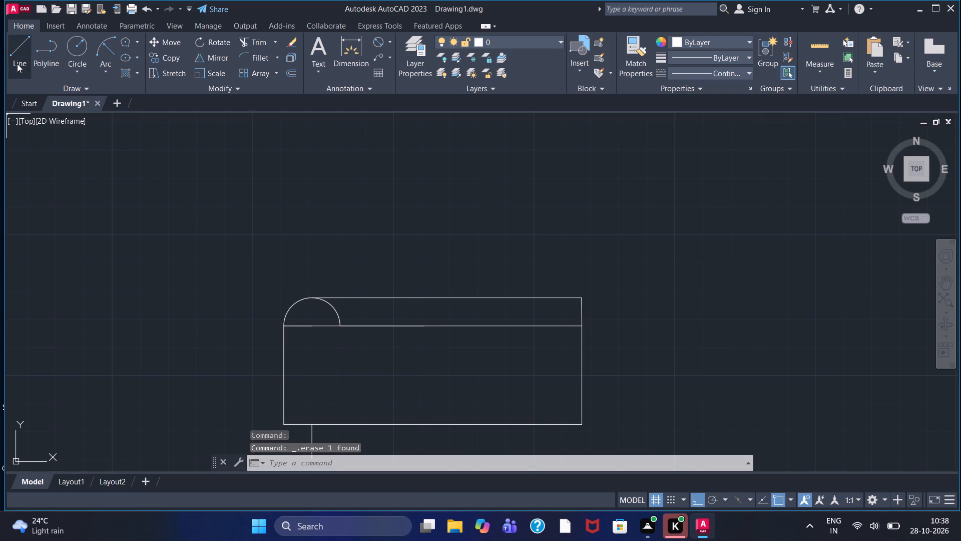
Draw an arc of radius about 20 from the rectangle's upper-edge midpoint back to the small arc's right end.
left_click(110, 52)
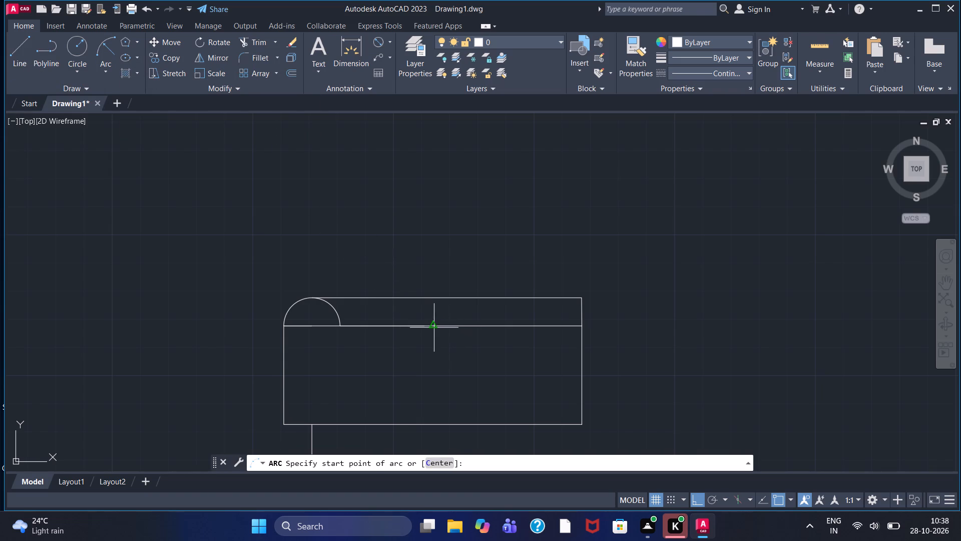
left_click_drag(434, 328, 429, 328)
left_click(342, 328)
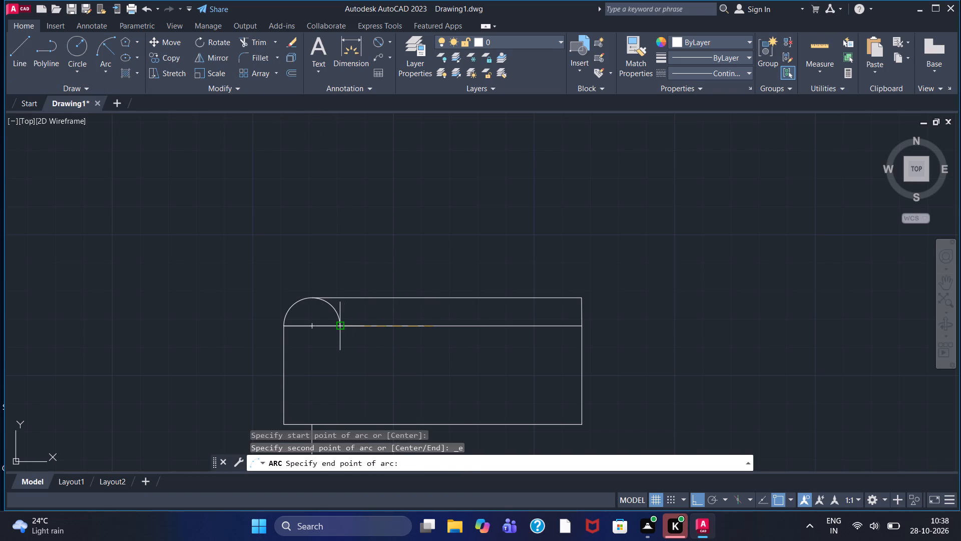
left_click(345, 384)
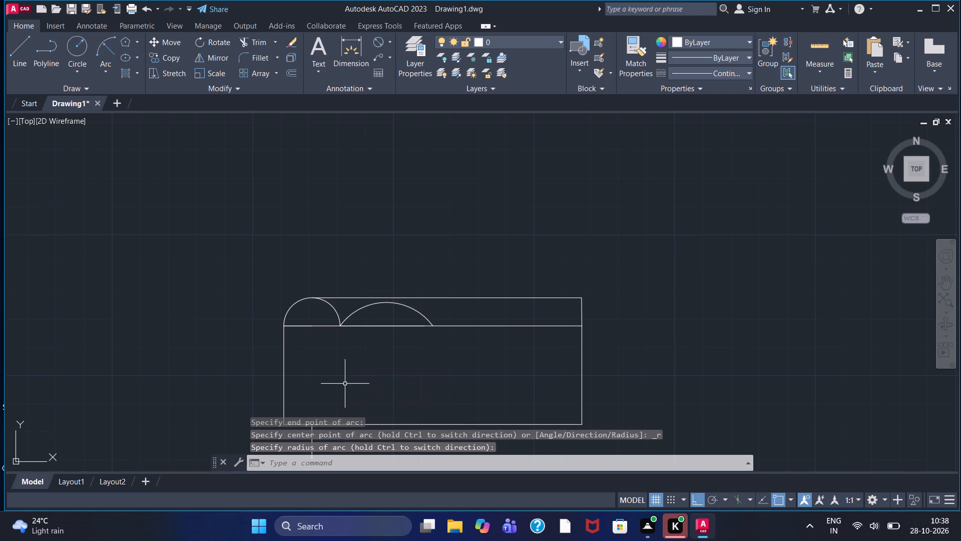
Draw a line 10 long rightward from the new arc's right end, continuing vertically down past the rectangle's lower edge.
left_click(24, 67)
left_click(434, 326)
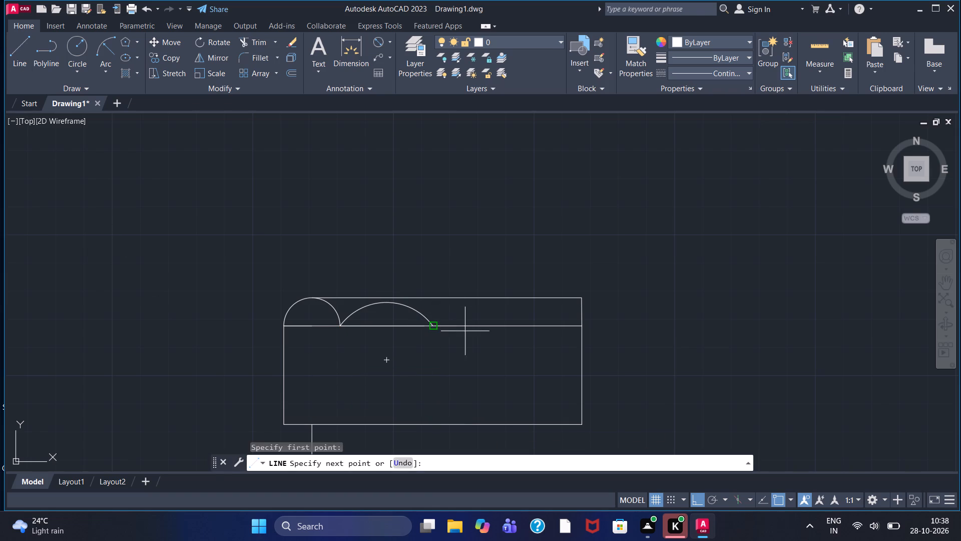
type("10")
key("Return")
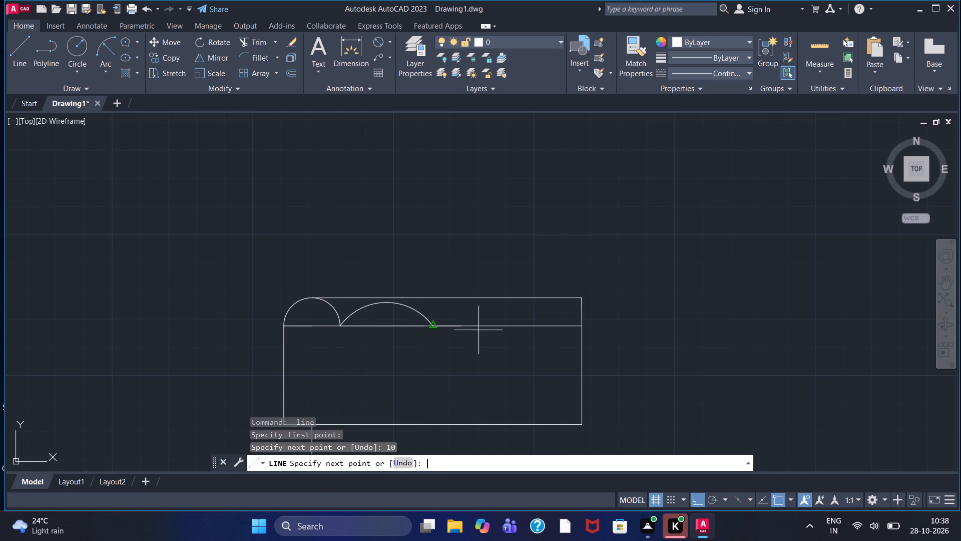
left_click(486, 444)
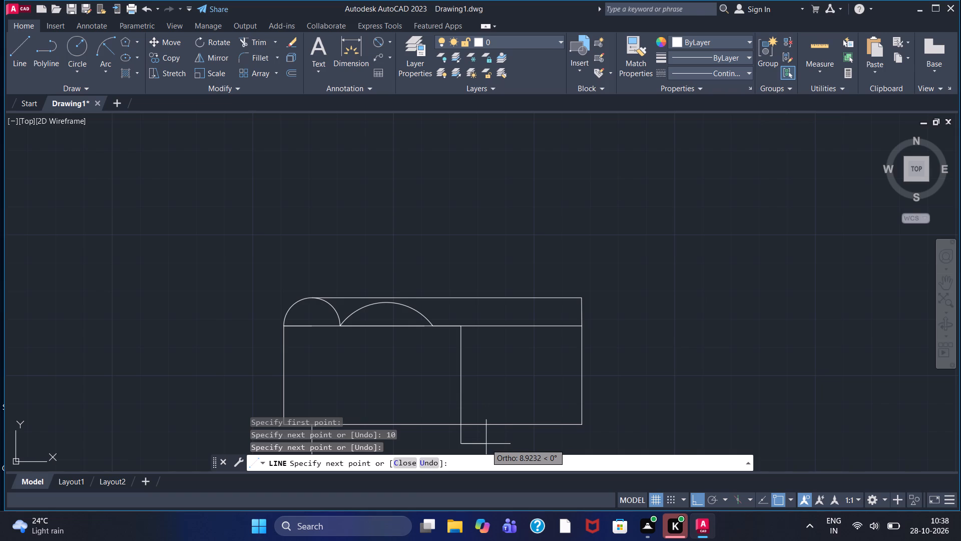
key("Escape")
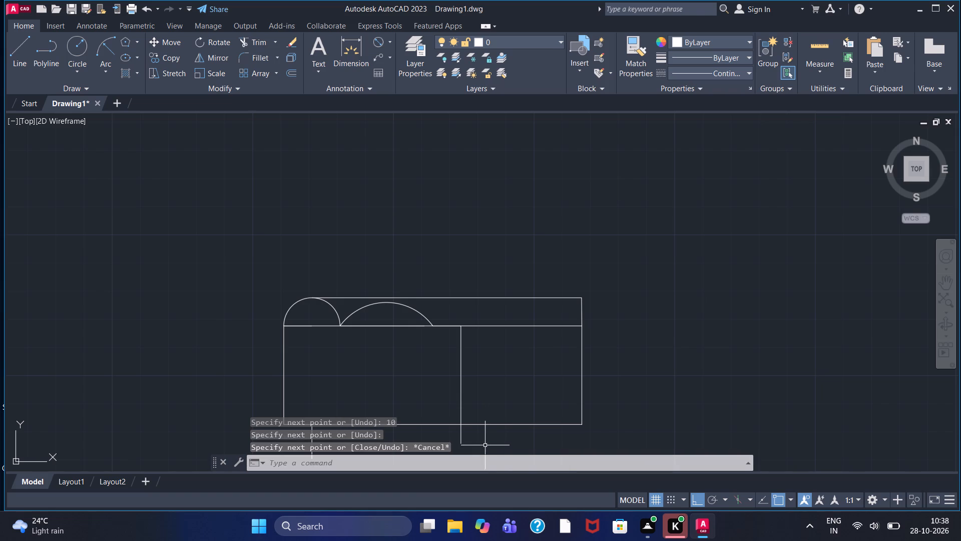
Draw a circle of radius 10 centred at the top end of the new vertical line.
left_click(86, 46)
left_click(459, 323)
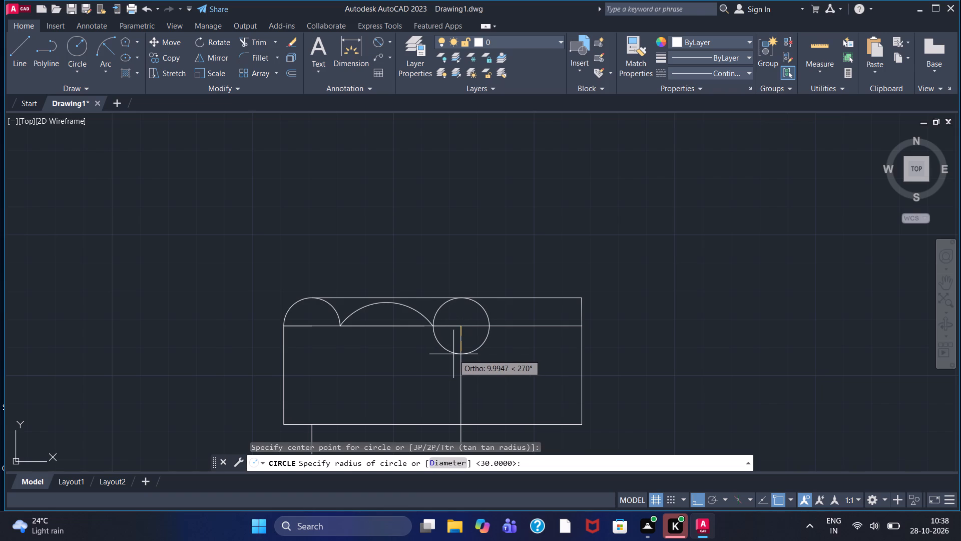
type("10")
key("Return")
key("Escape")
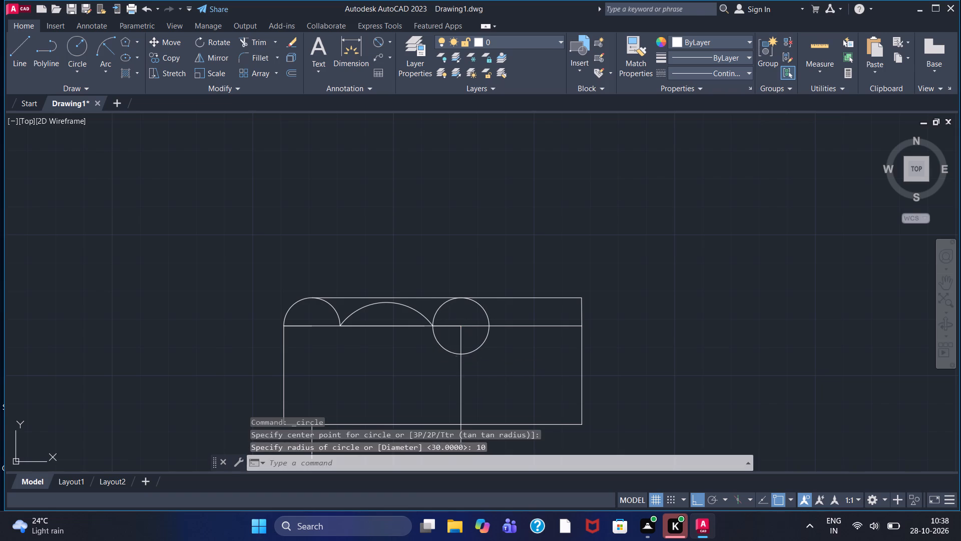
Draw a vertical line from the circle's right quadrant down past the rectangle's lower edge.
left_click(16, 52)
left_click(493, 326)
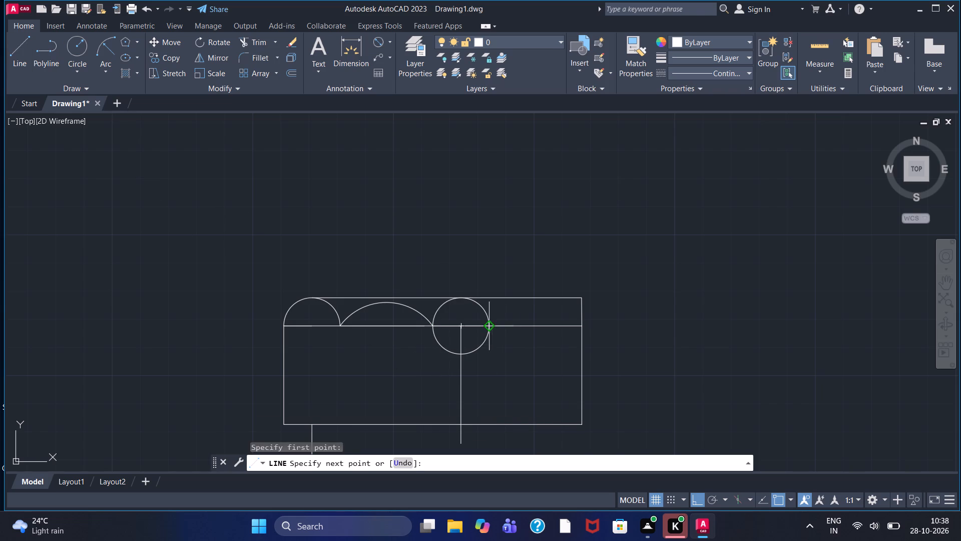
left_click(491, 442)
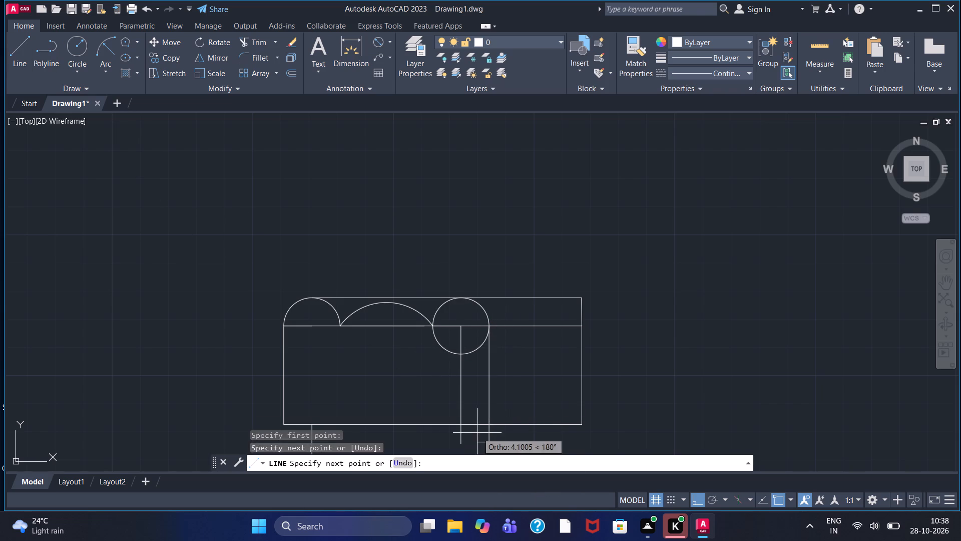
right_click(474, 433)
left_click(498, 294)
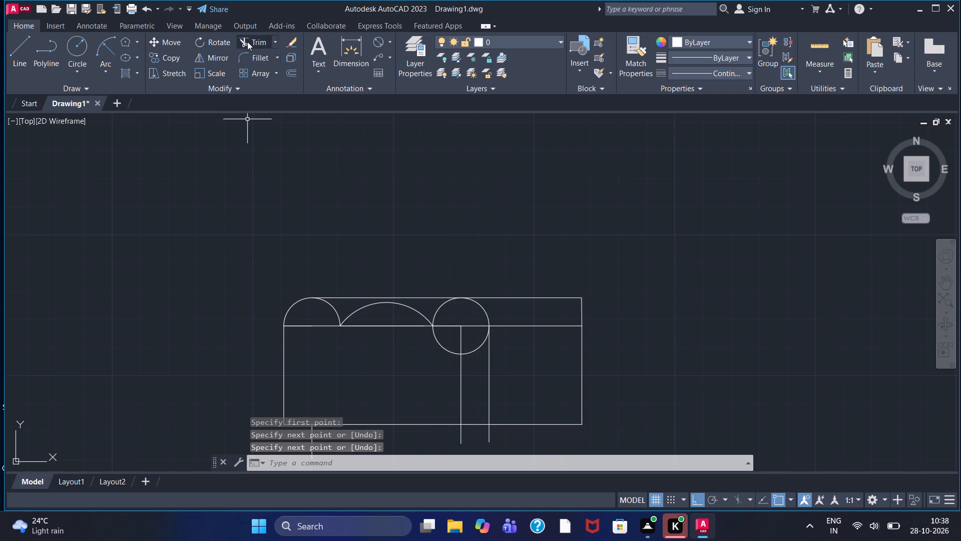
Trim away the circle's lower half and the whole vertical line below its centre.
left_click(249, 37)
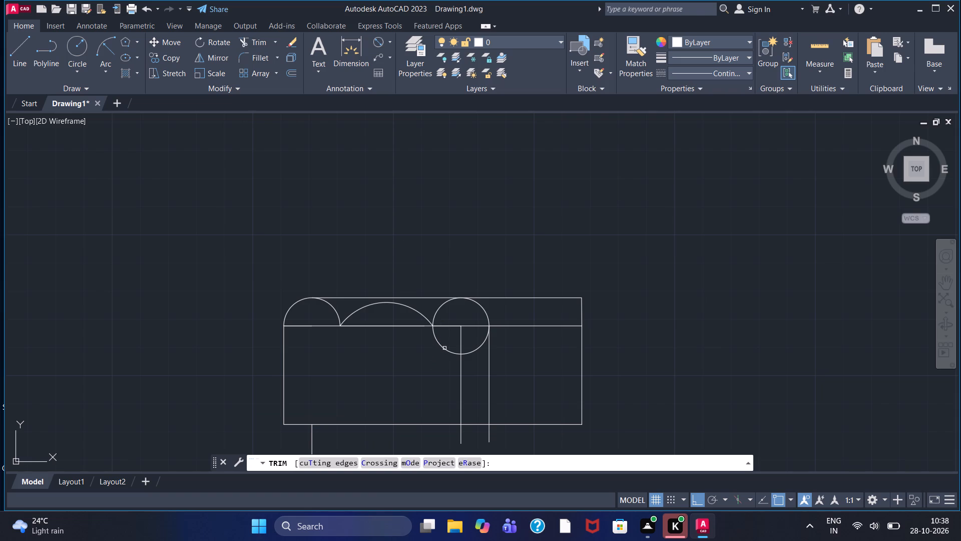
left_click(444, 348)
left_click(462, 348)
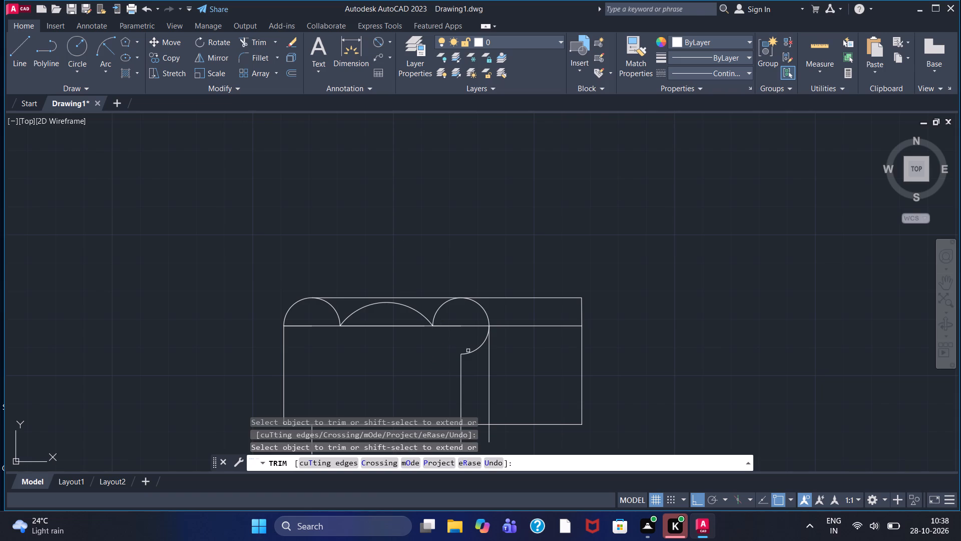
left_click(470, 351)
double_click(461, 367)
middle_click_drag(459, 372, 457, 346)
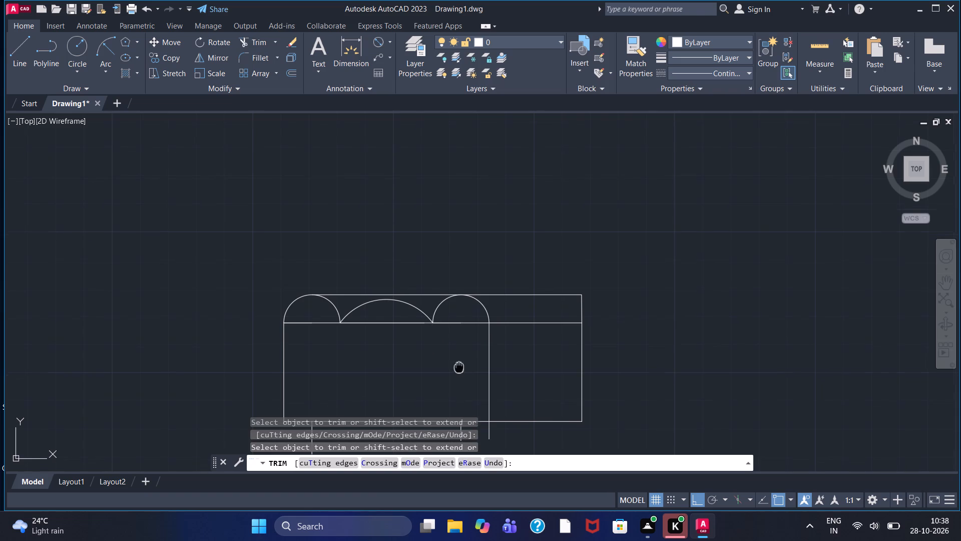
middle_click_drag(457, 346, 445, 285)
left_click(448, 354)
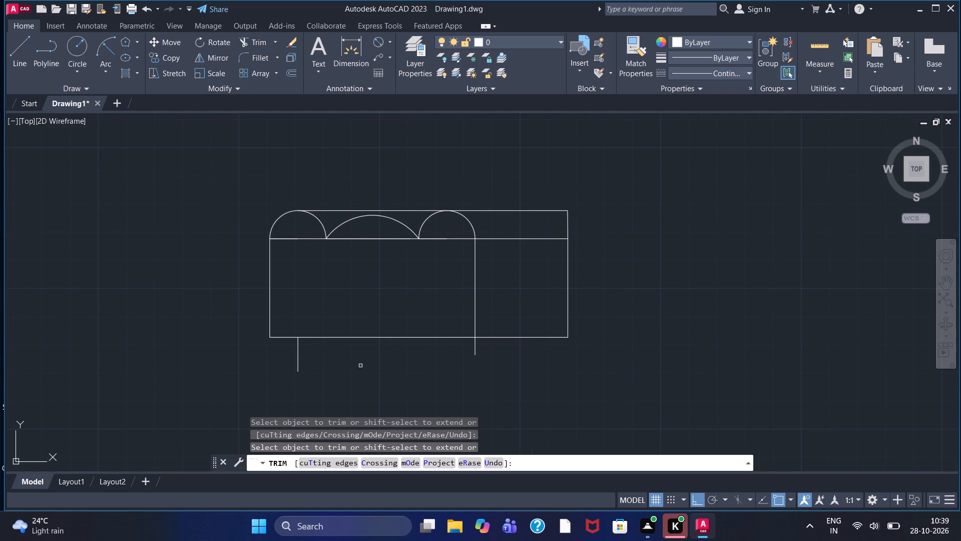
Trim off the two remaining vertical line stubs below the rectangle's lower edge.
left_click(298, 354)
left_click(472, 350)
left_click(487, 345)
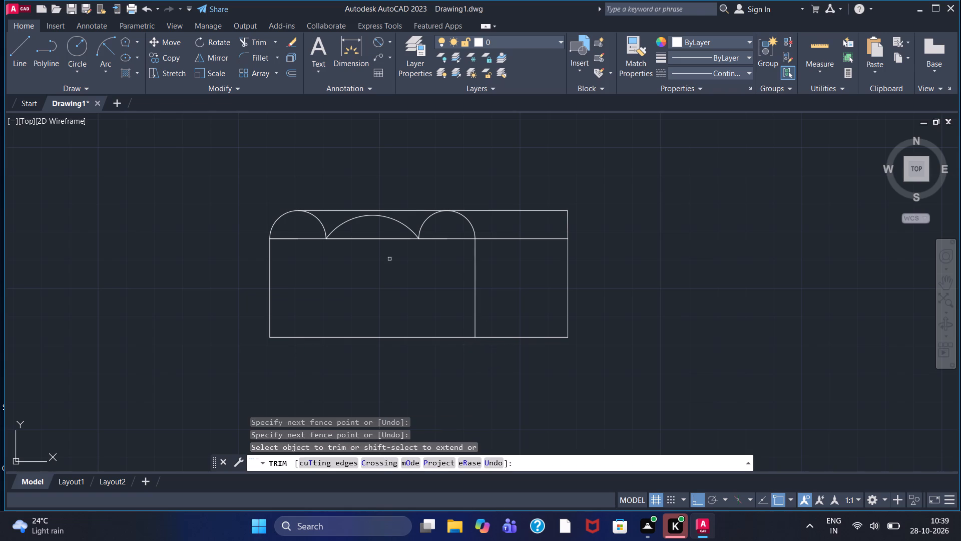
Trim away the horizontal lines and the outer vertical edge beyond the right-hand arc's vertical line.
left_click(485, 211)
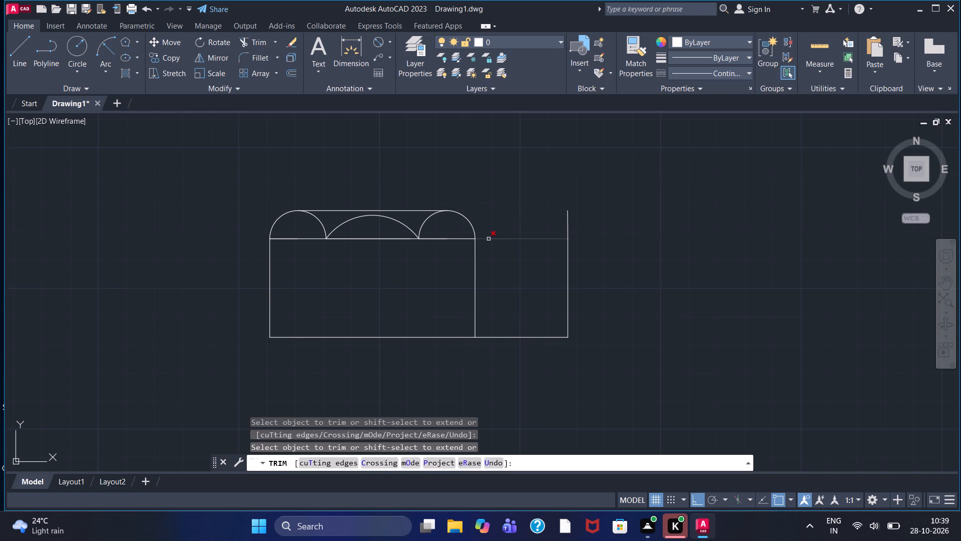
left_click(489, 239)
left_click(496, 336)
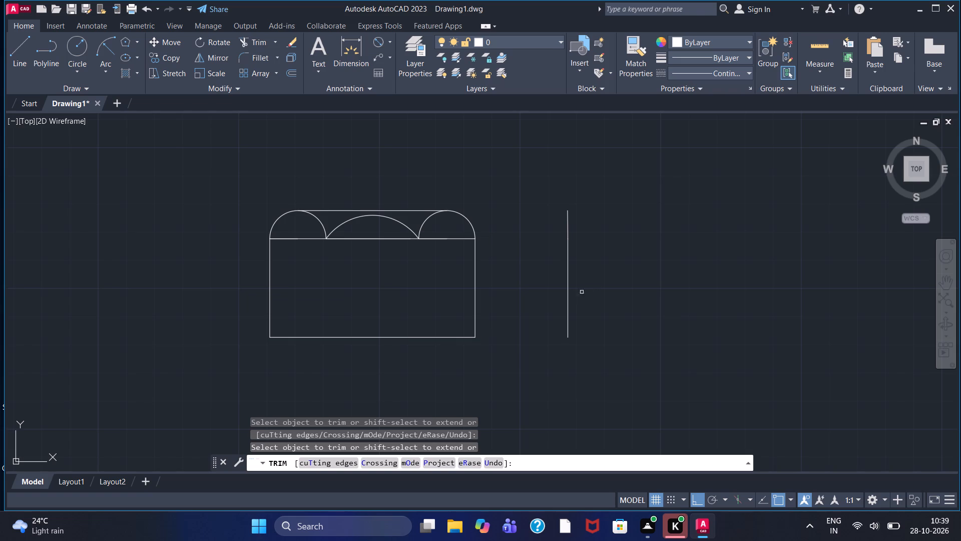
left_click(569, 289)
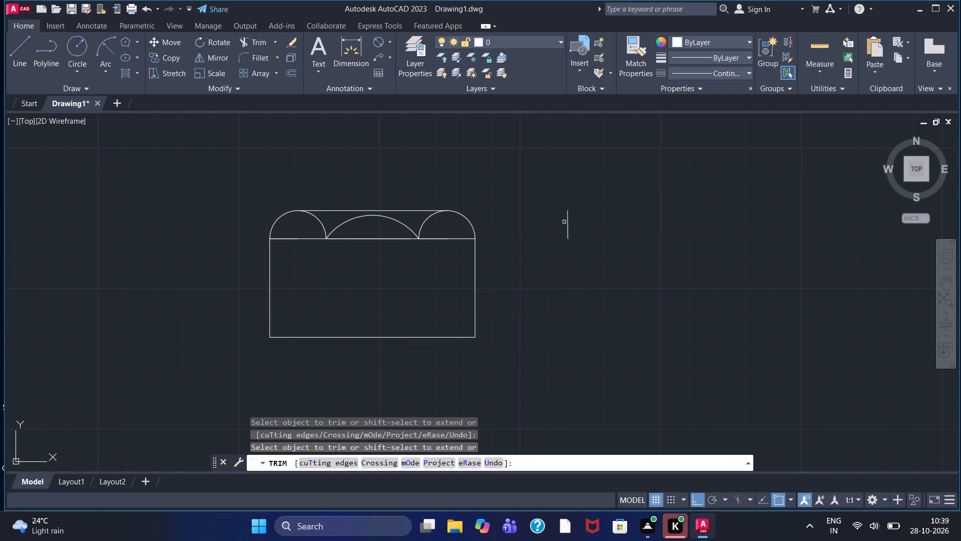
left_click(568, 222)
Draw two vertical lines from the middle arc's two ends down past the rectangle's lower edge.
left_click(24, 66)
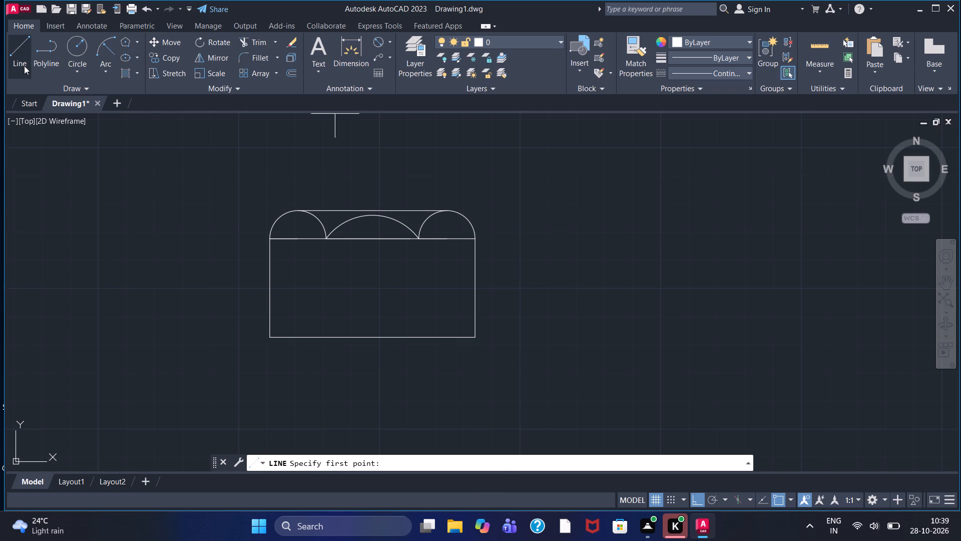
left_click(329, 238)
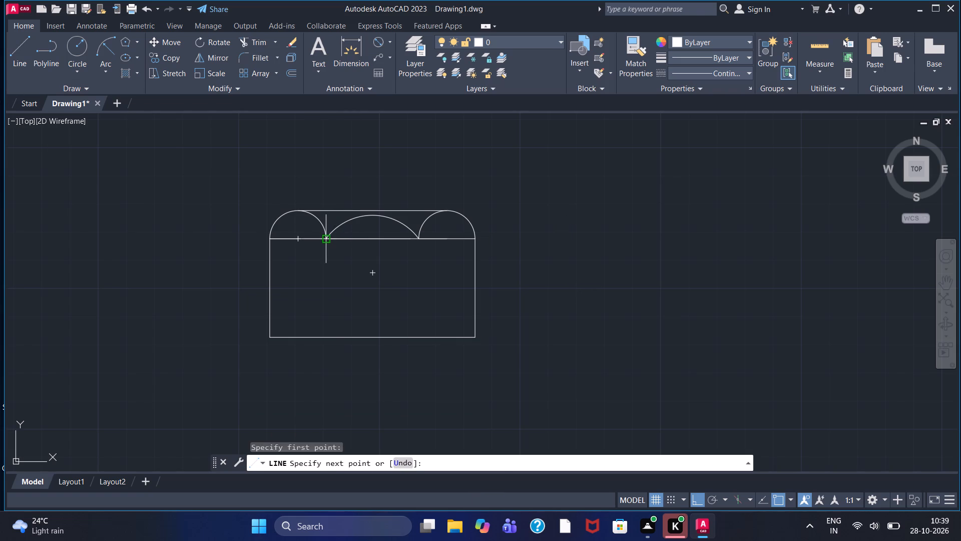
left_click(332, 359)
right_click(331, 360)
left_click(346, 367)
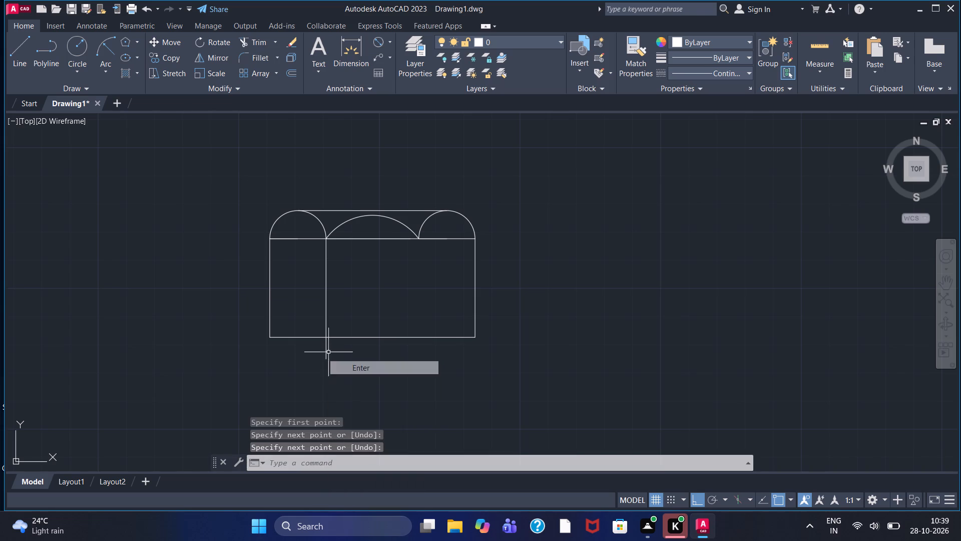
left_click(21, 59)
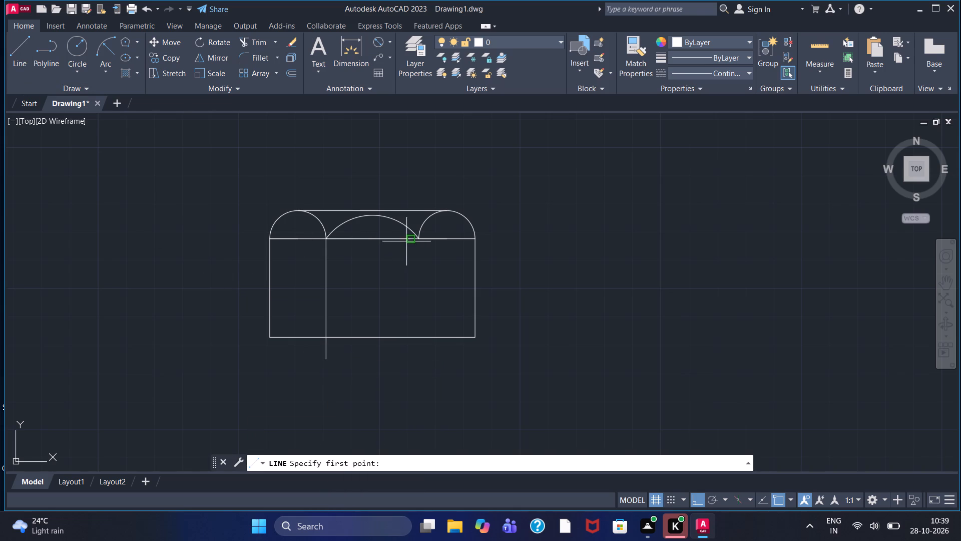
left_click(418, 238)
left_click(413, 378)
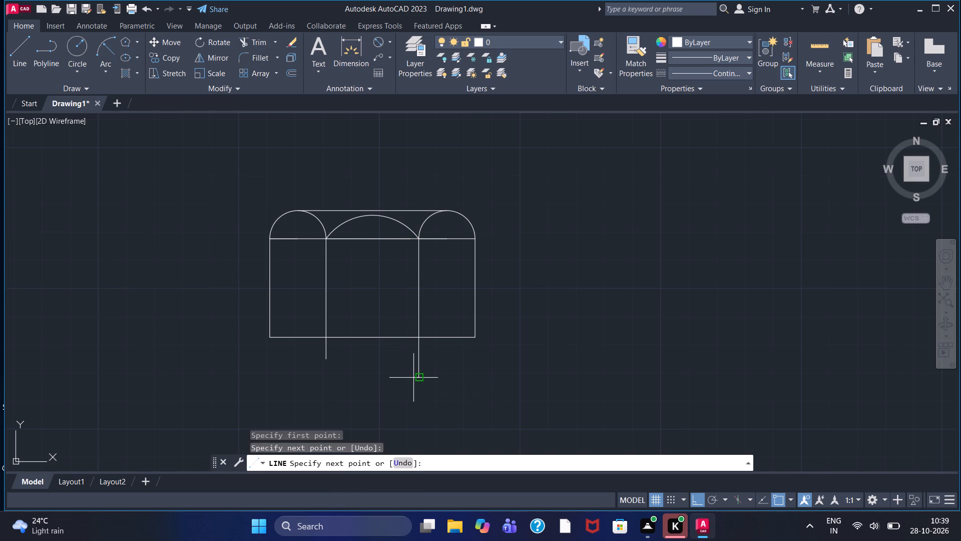
key("Escape")
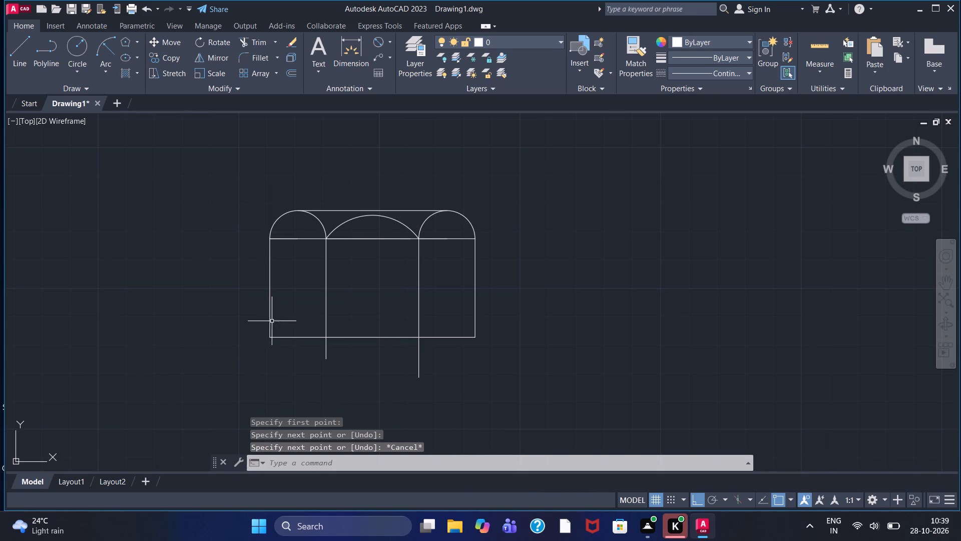
Trim off the two vertical line stubs below the lower edge of the nut's side view.
left_click(253, 41)
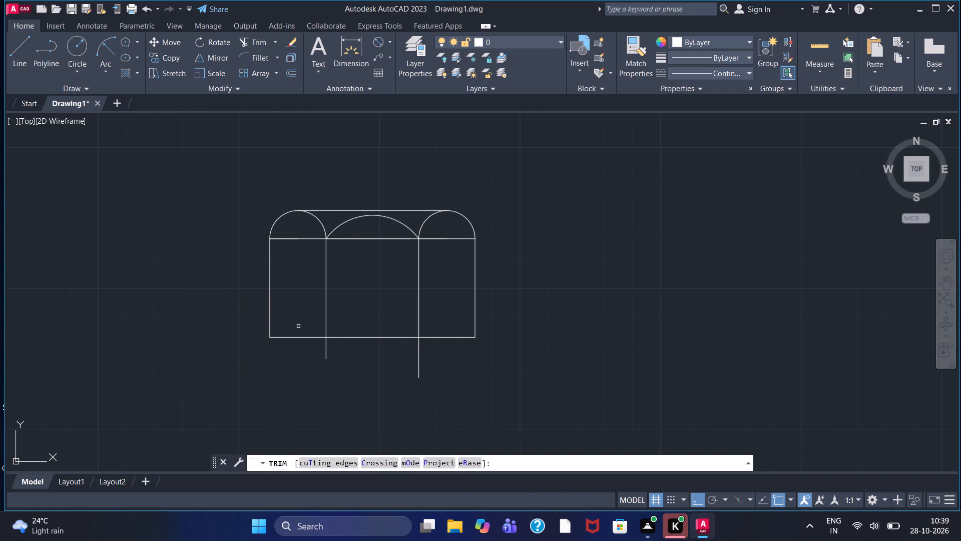
left_click(325, 351)
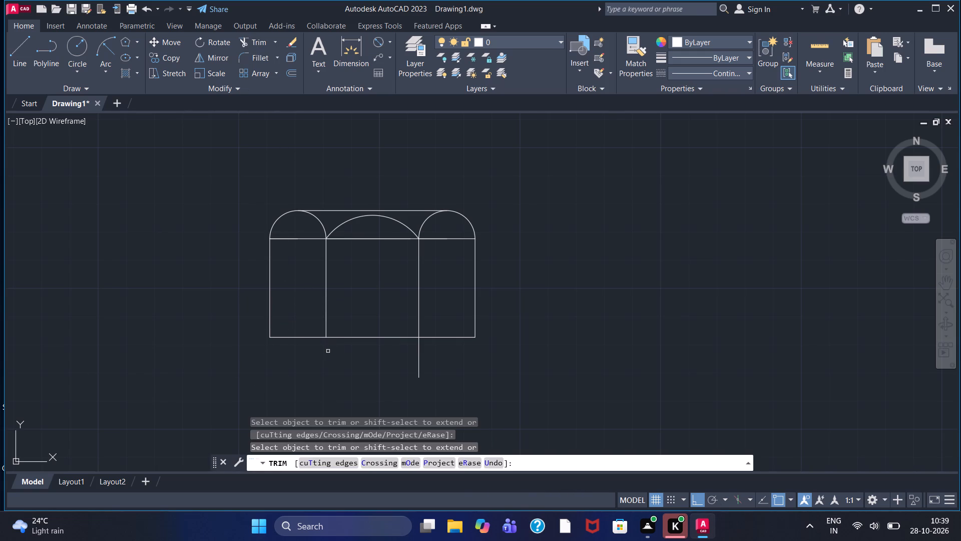
left_click(418, 354)
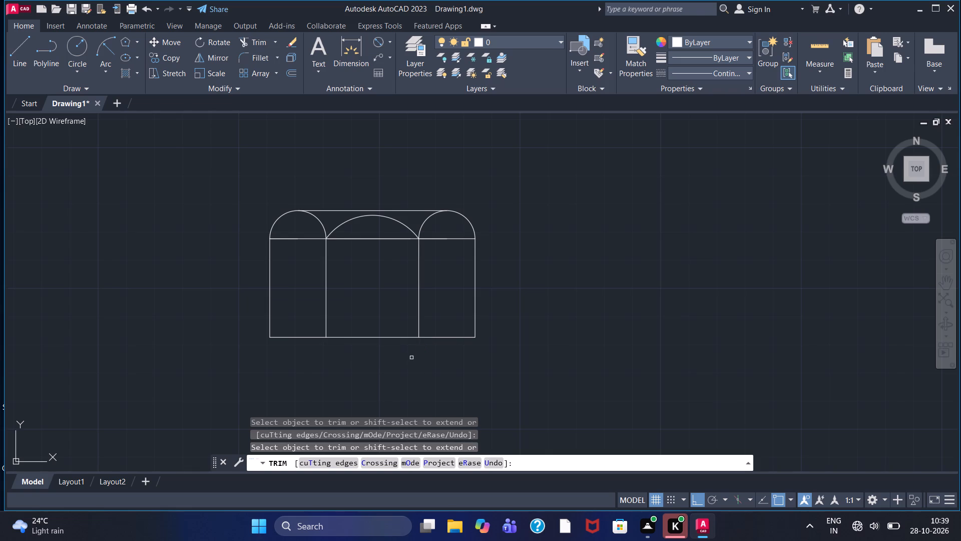
Add a linear dimension for the side view's overall height, from the left arc's top to the lower-left corner, placed left of the view.
middle_click_drag(410, 353, 351, 360)
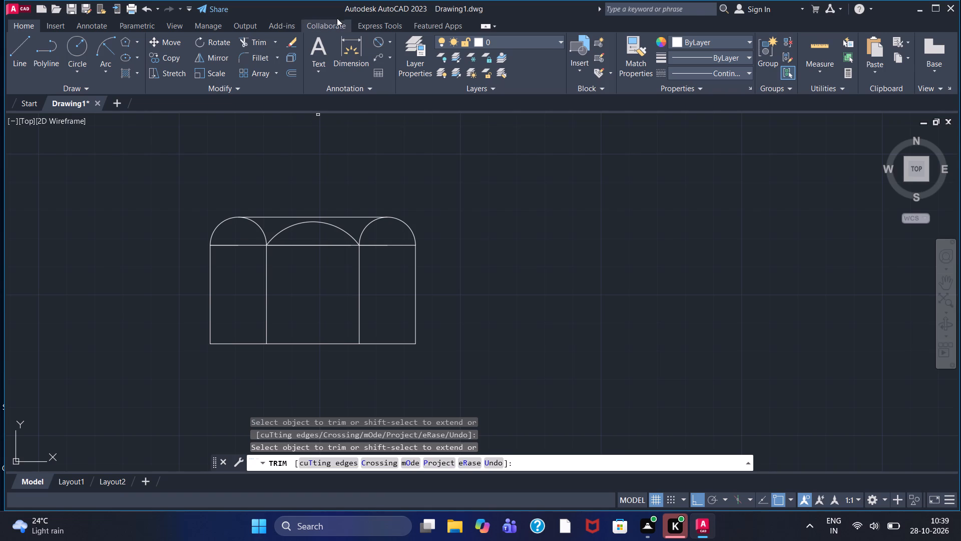
left_click(390, 40)
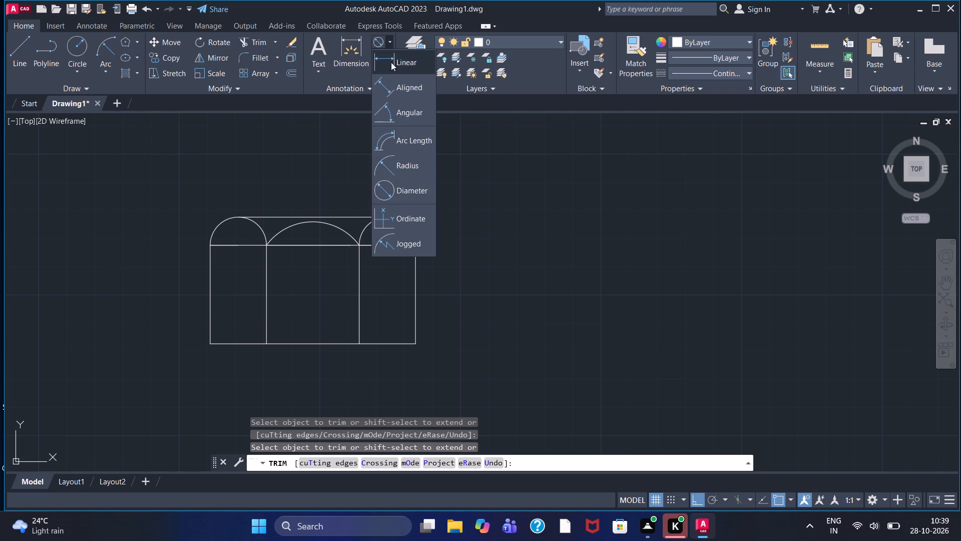
left_click(391, 62)
left_click(240, 218)
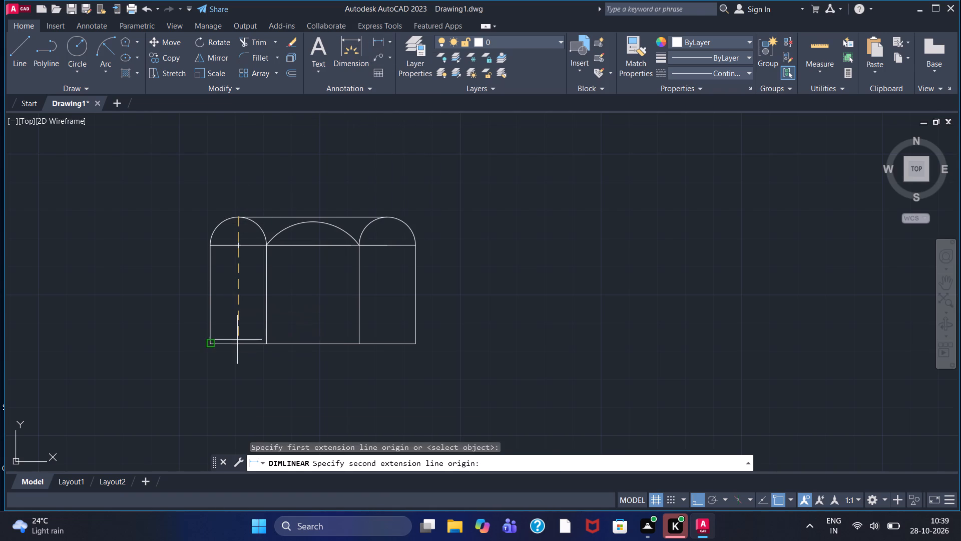
left_click(211, 345)
left_click(181, 325)
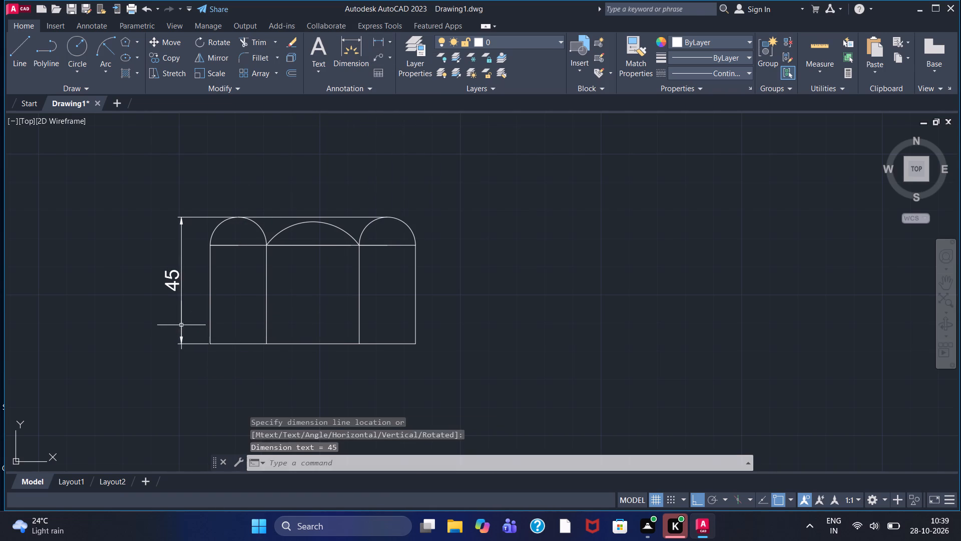
Draw a 150-long vertical line downward in the ACAD_ISO02W100 linetype, in the empty space below the leftmost part's base.
scroll(188, 288, "down", 1)
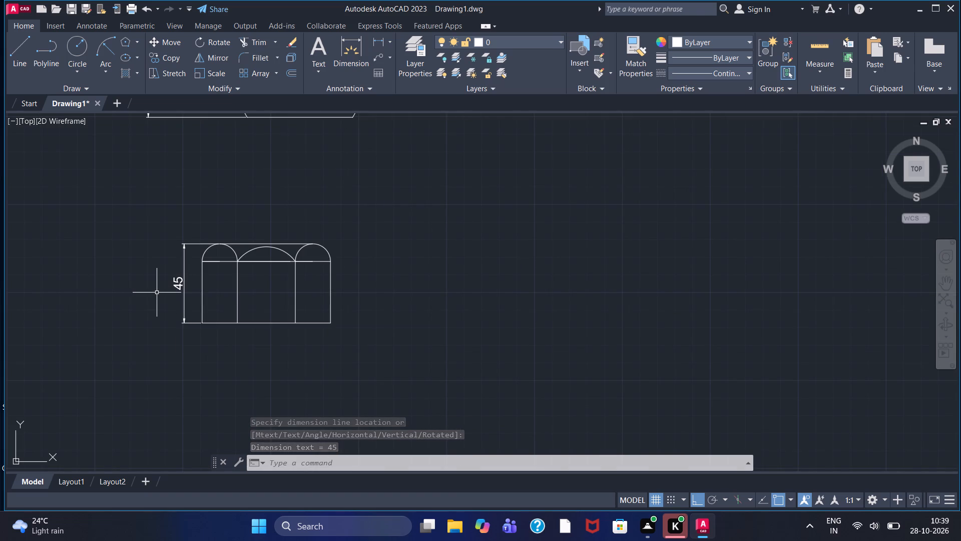
scroll(157, 293, "down", 1)
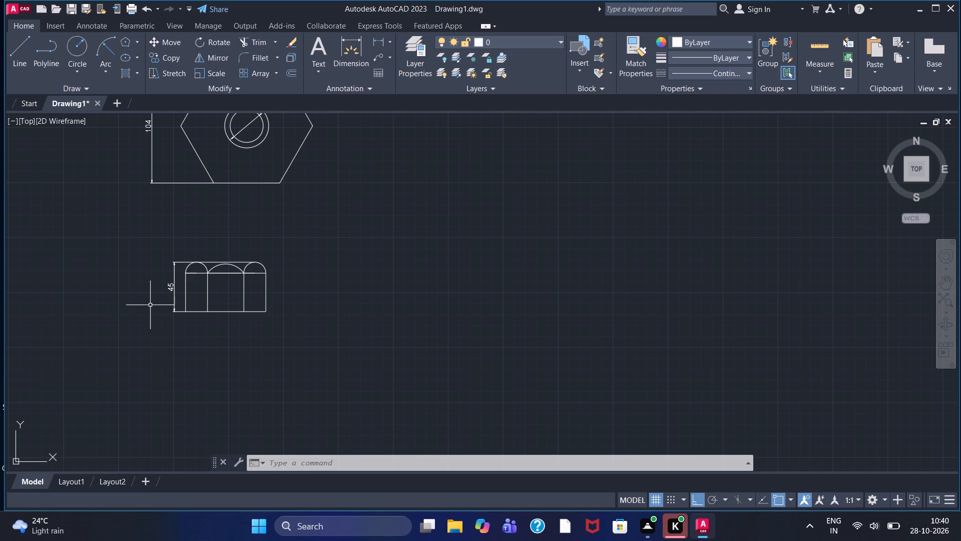
scroll(211, 315, "down", 2)
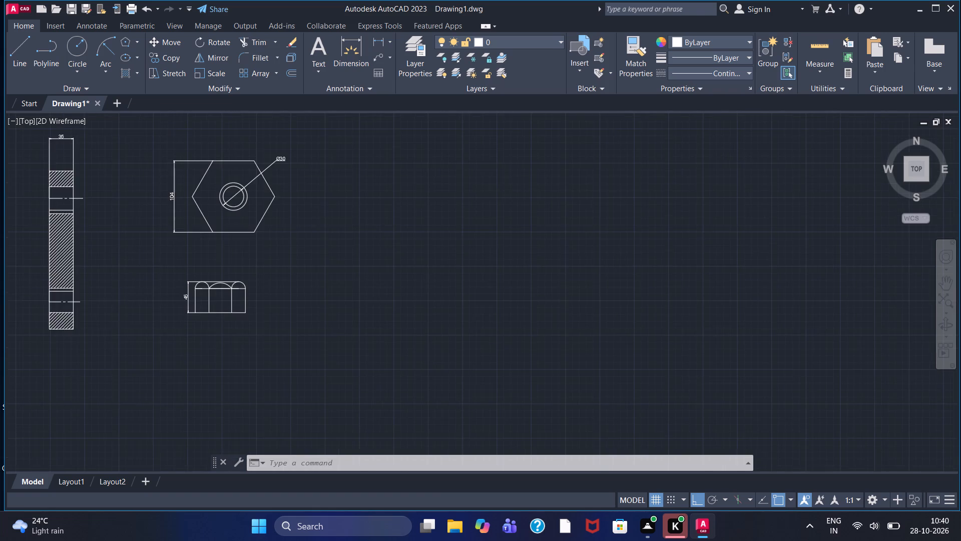
scroll(211, 318, "down", 1)
scroll(191, 353, "down", 1)
middle_click_drag(160, 374, 273, 297)
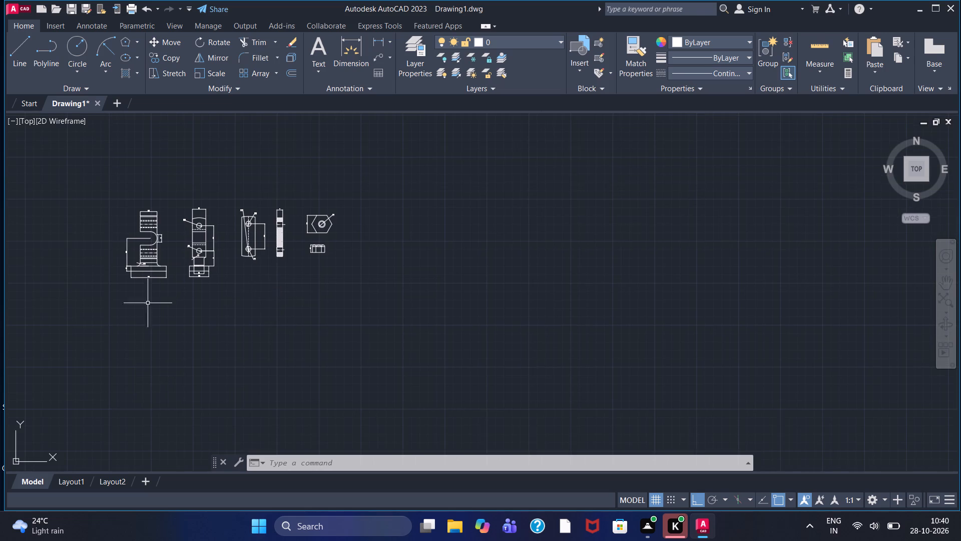
scroll(142, 301, "up", 2)
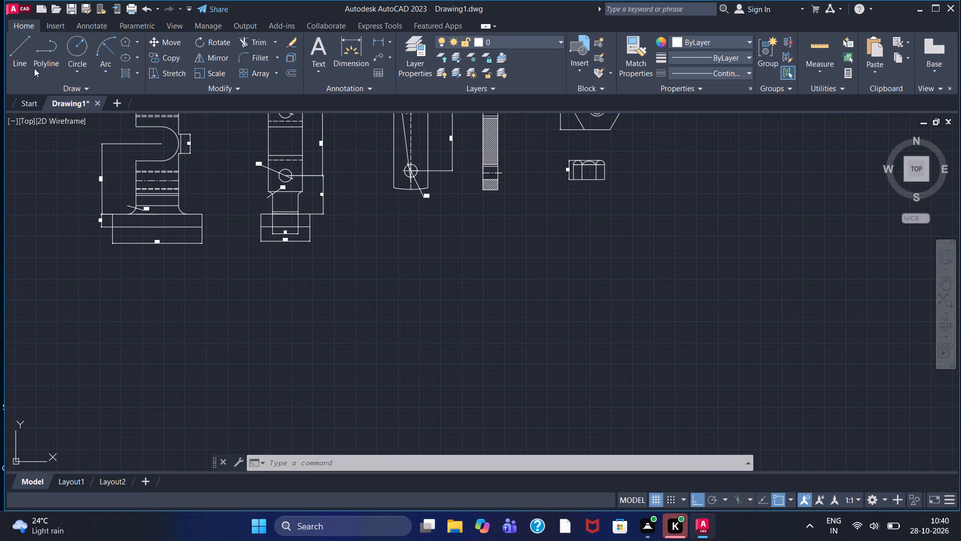
left_click(675, 70)
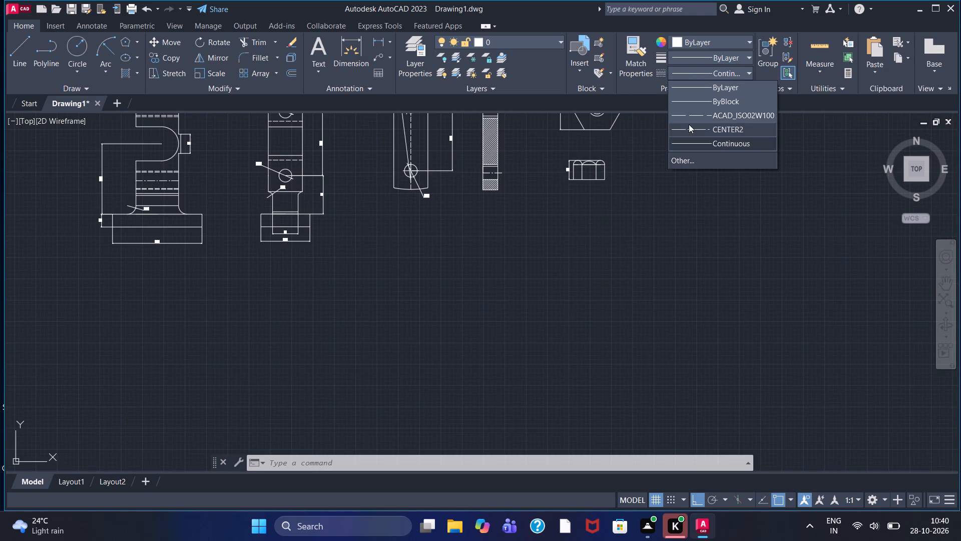
left_click(700, 115)
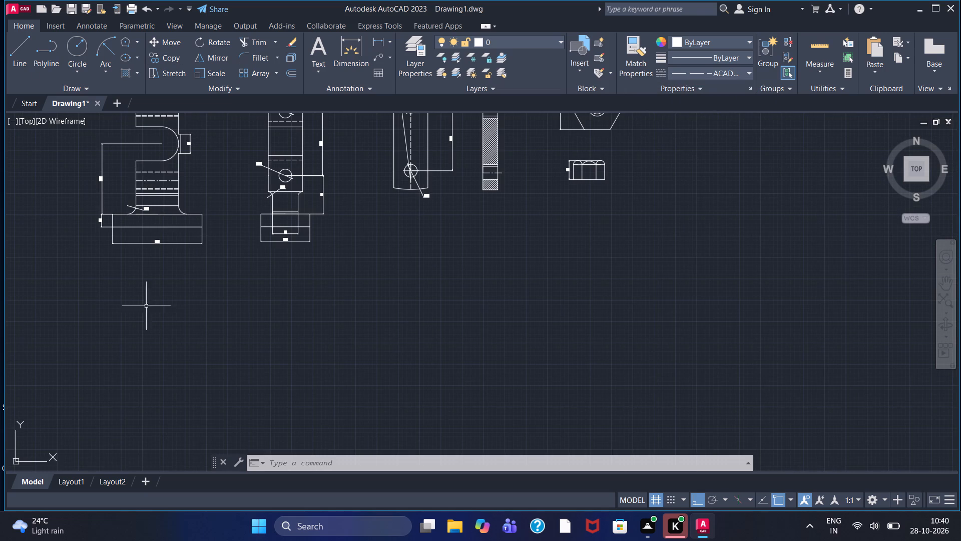
left_click(20, 65)
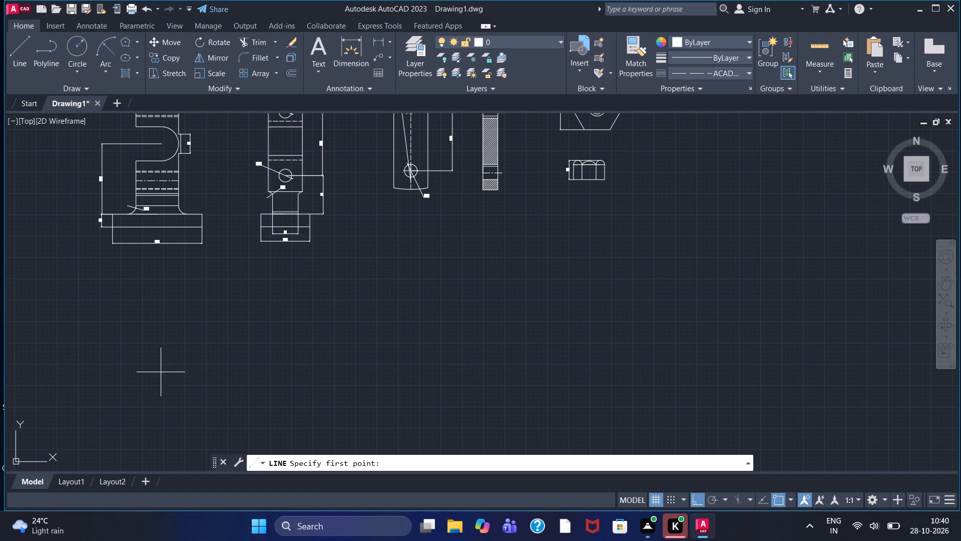
left_click(155, 318)
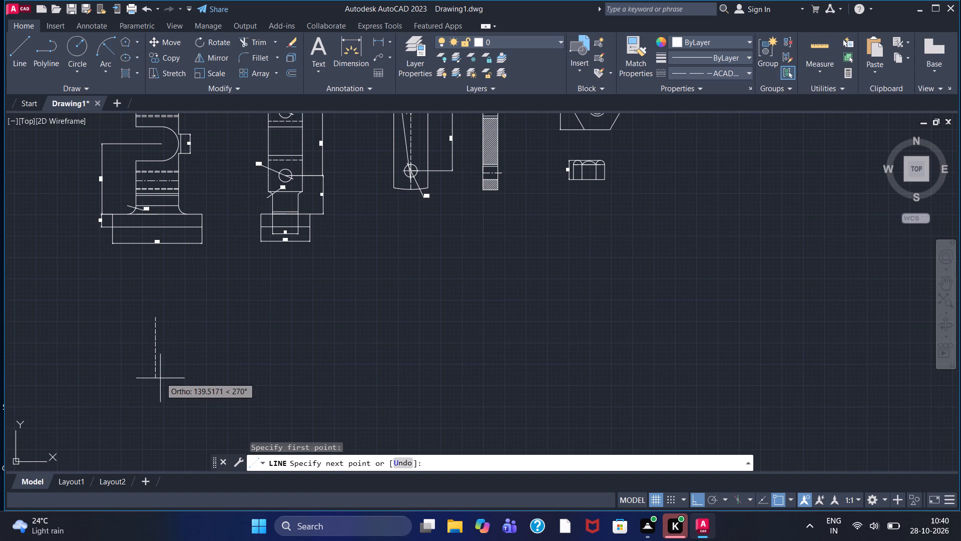
key("1")
key("5")
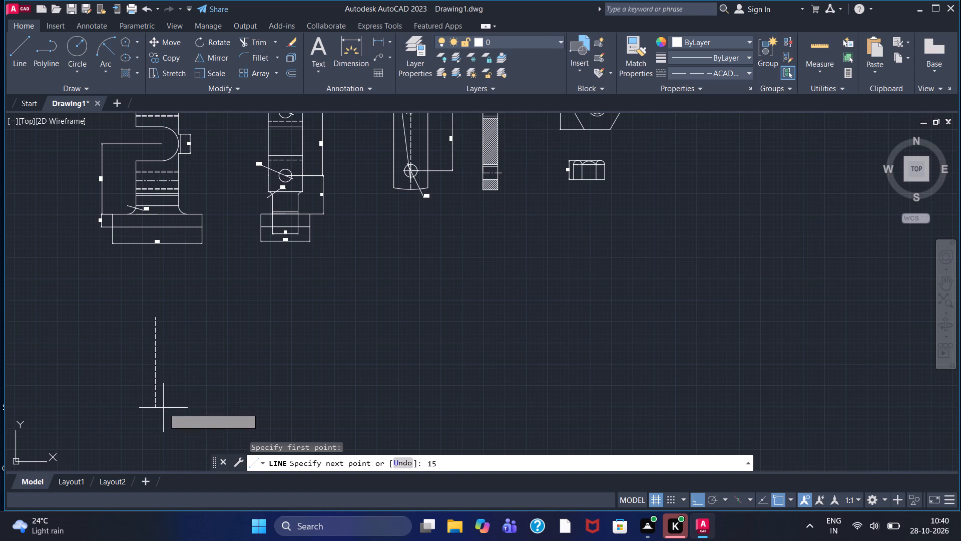
key("0")
key("Return")
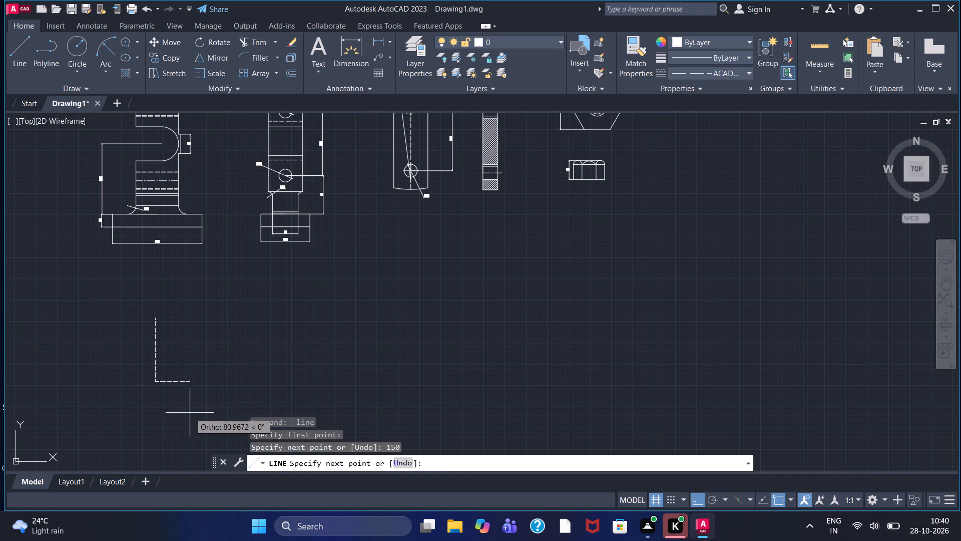
key("Escape")
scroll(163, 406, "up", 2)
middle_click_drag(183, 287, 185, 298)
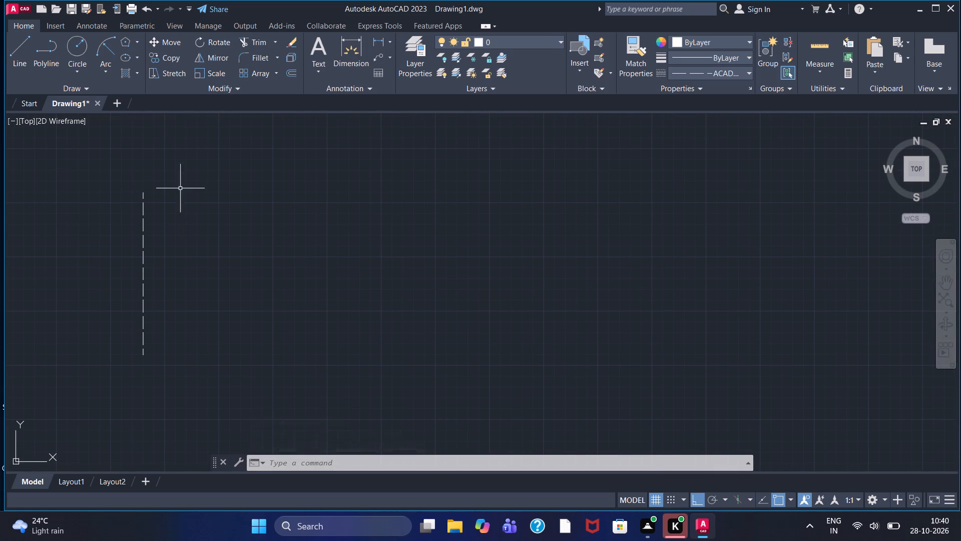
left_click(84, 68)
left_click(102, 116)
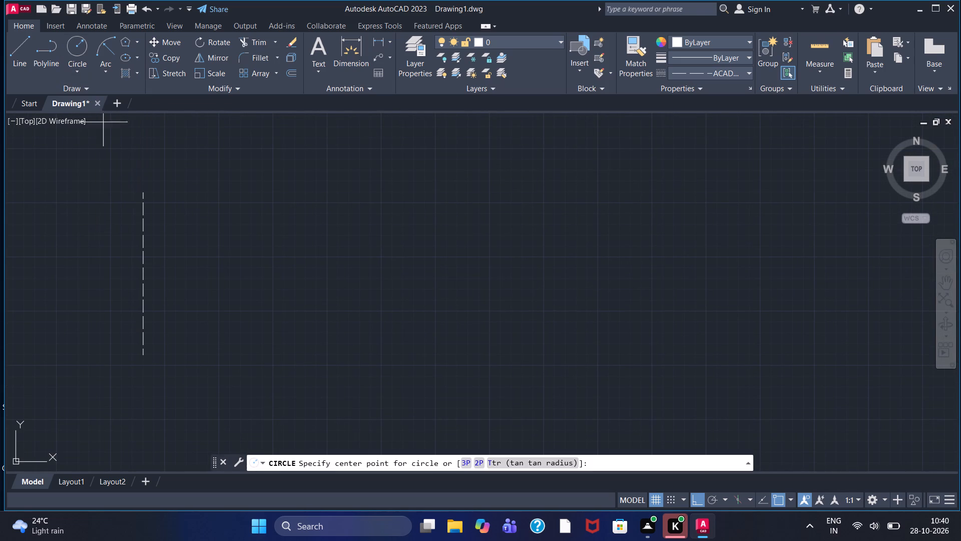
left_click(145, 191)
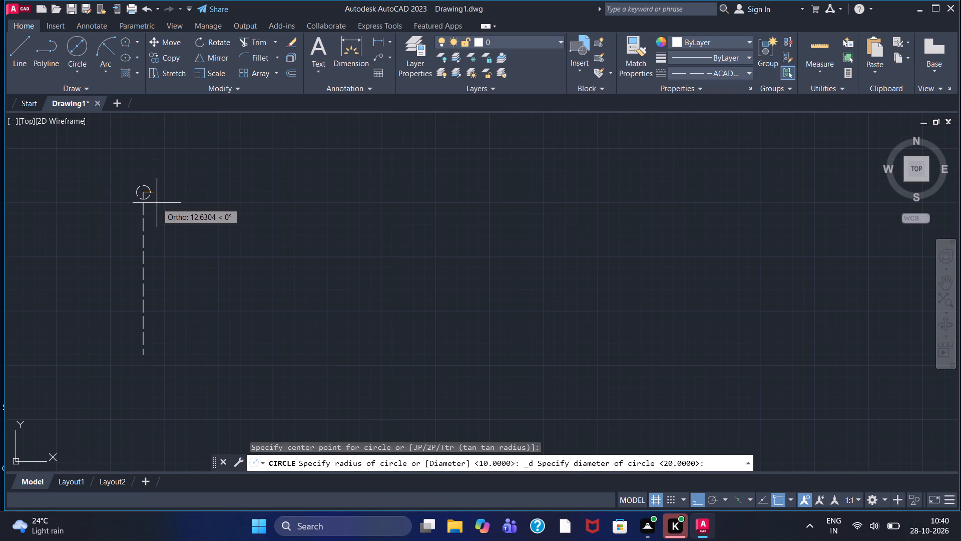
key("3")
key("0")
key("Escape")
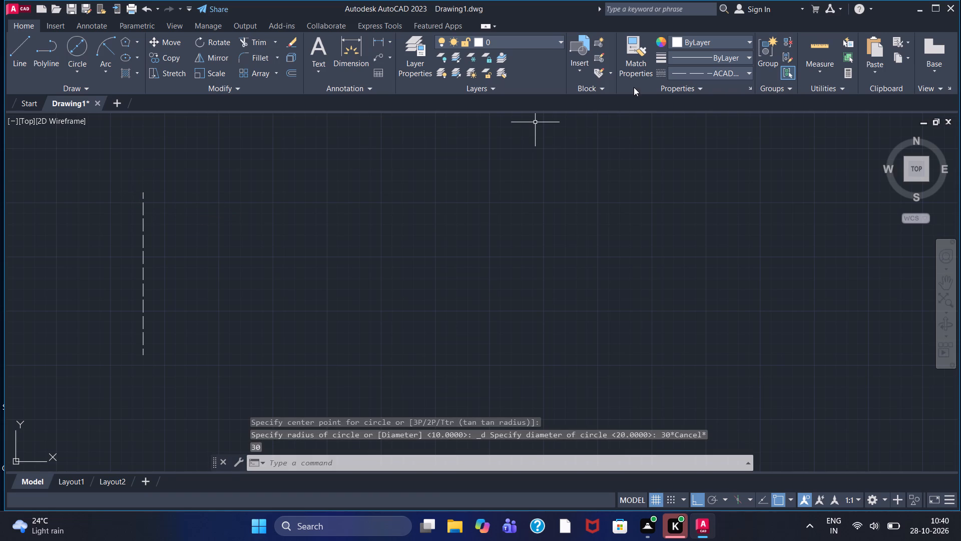
Draw two circles of diameter 30 in the Continuous linetype, centred on the upper and lower ends of the dashed vertical line.
left_click(689, 73)
left_click(699, 142)
left_click(79, 50)
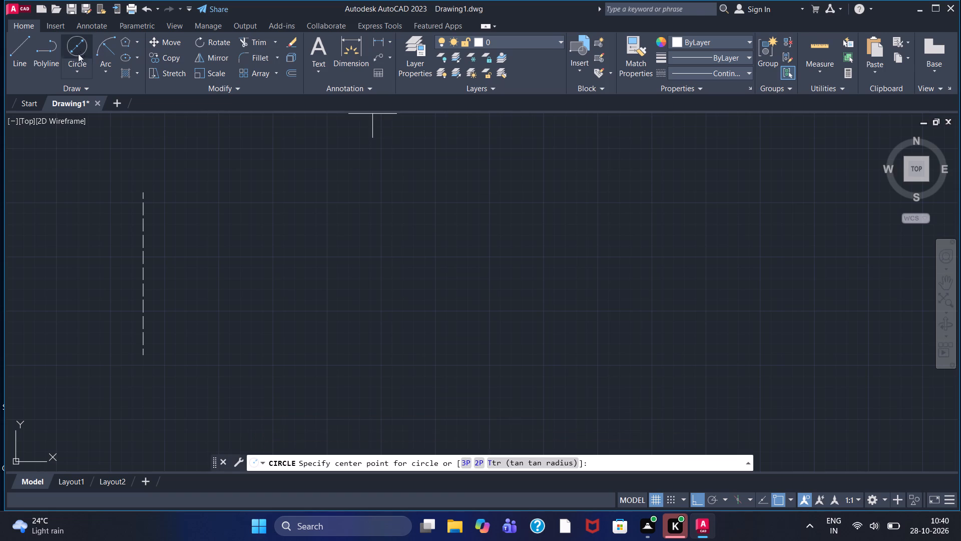
left_click(145, 188)
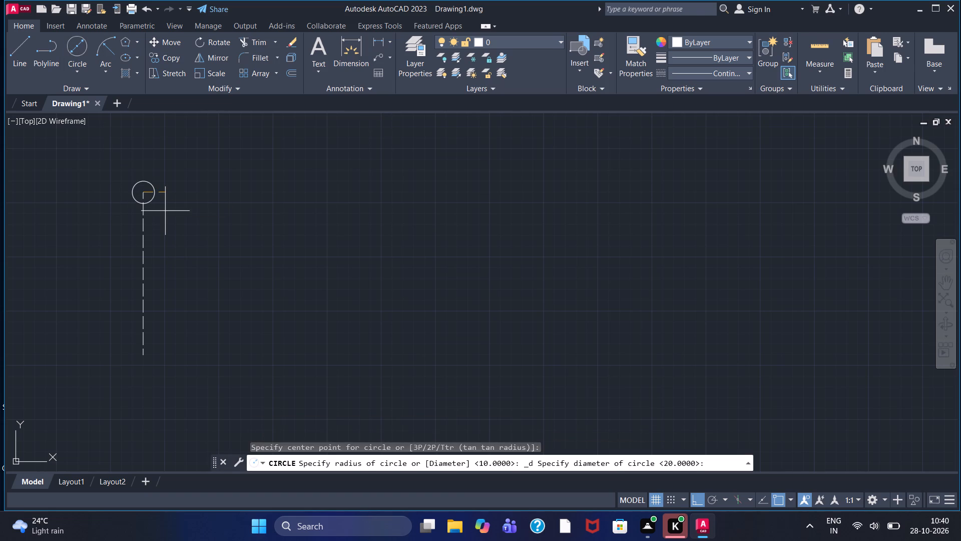
type("30")
key("Return")
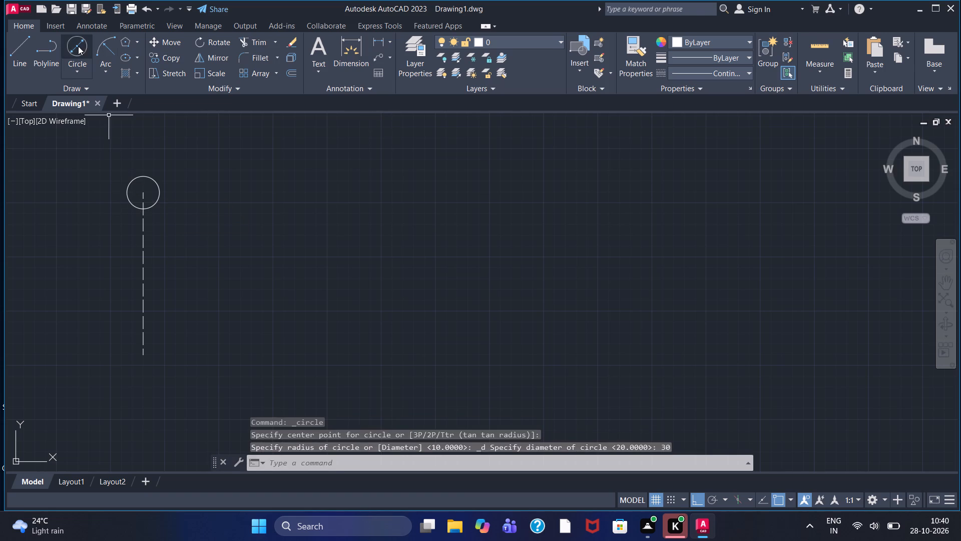
left_click(78, 46)
left_click(143, 358)
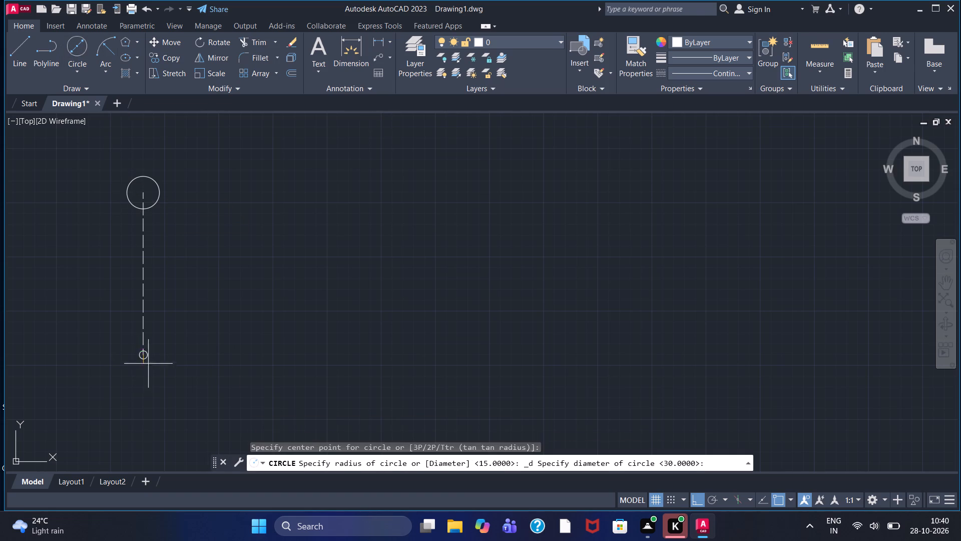
type("30")
key("Return")
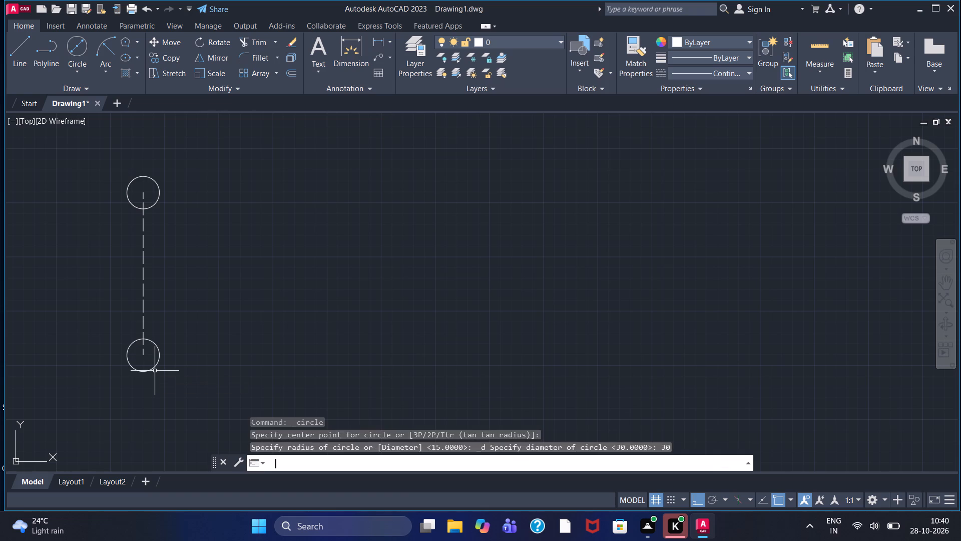
key("Escape")
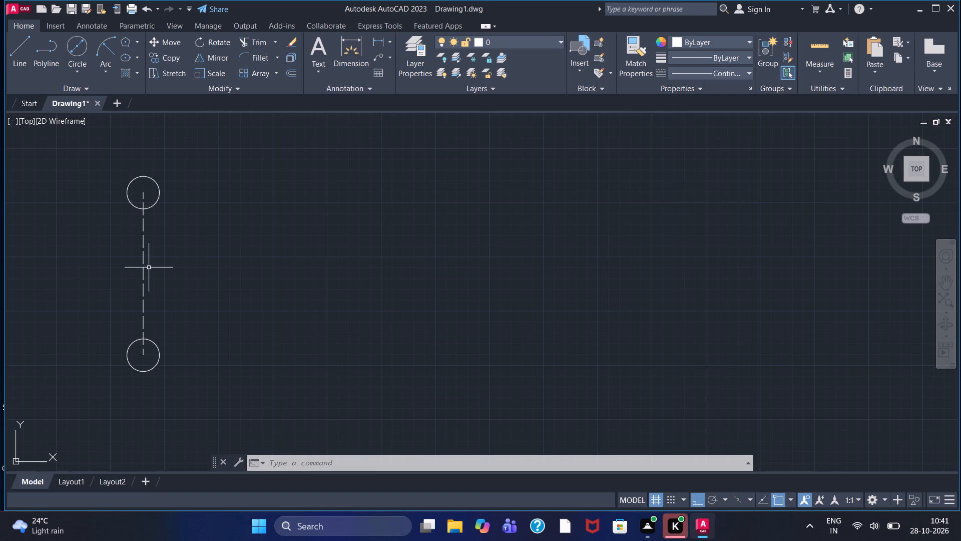
Draw an 80 by 230 rectangular outline around both circles, starting from the lower circle's centre with lines 40 down and 40 left.
left_click(18, 71)
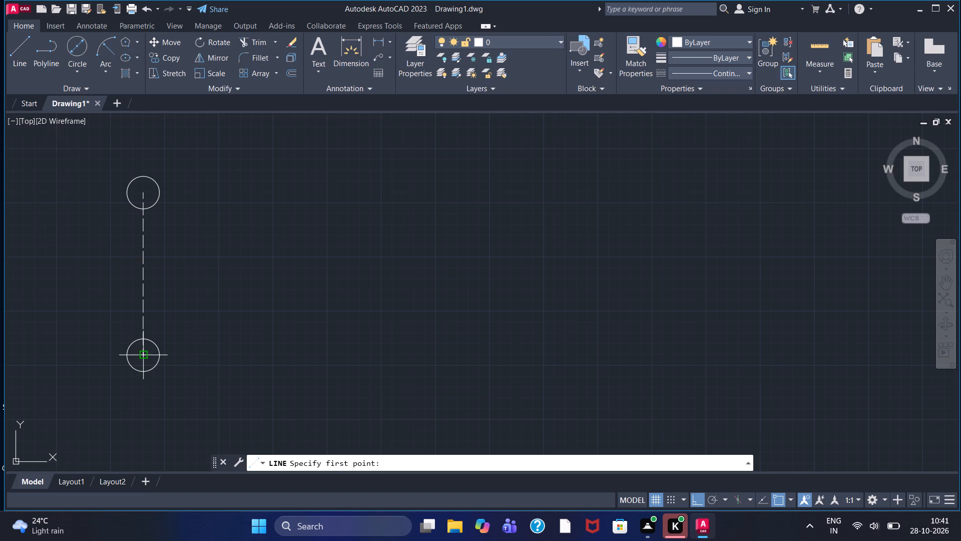
left_click(142, 355)
type("40")
key("Return")
type("40")
key("Return")
type("230")
key("Return")
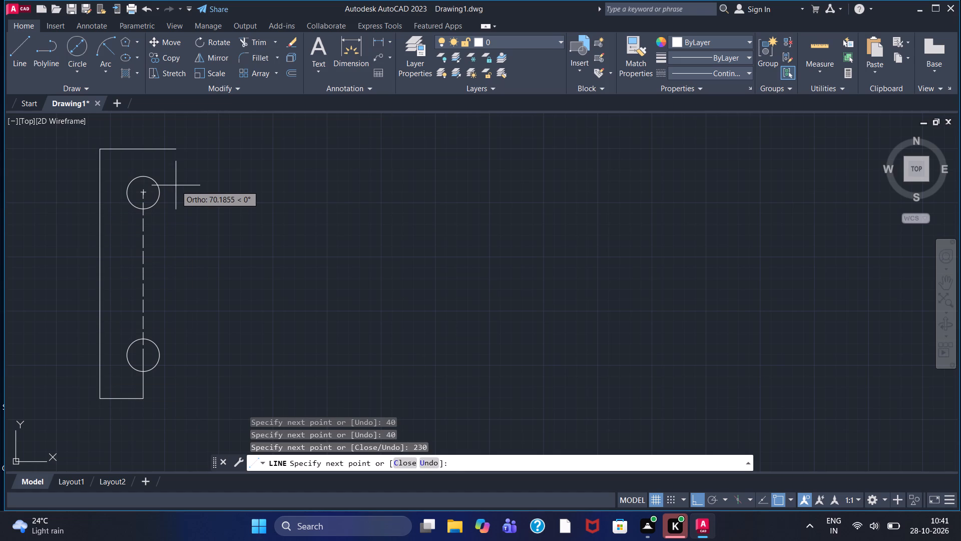
type("80")
key("Return")
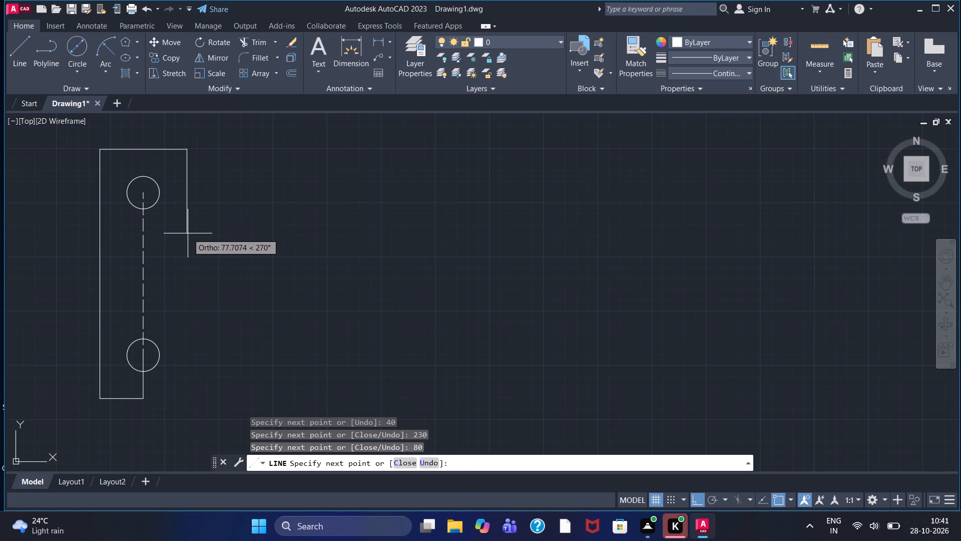
type("230")
key("Return")
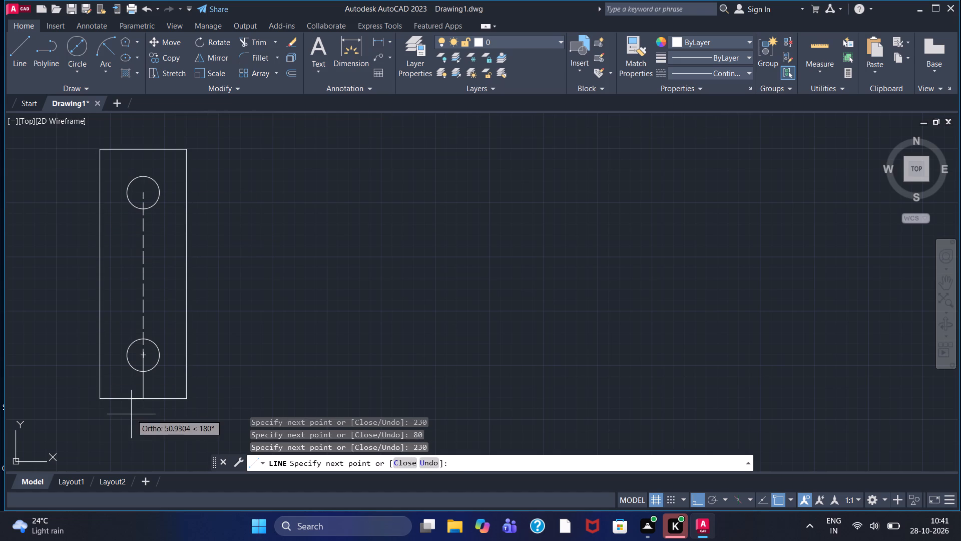
left_click(143, 397)
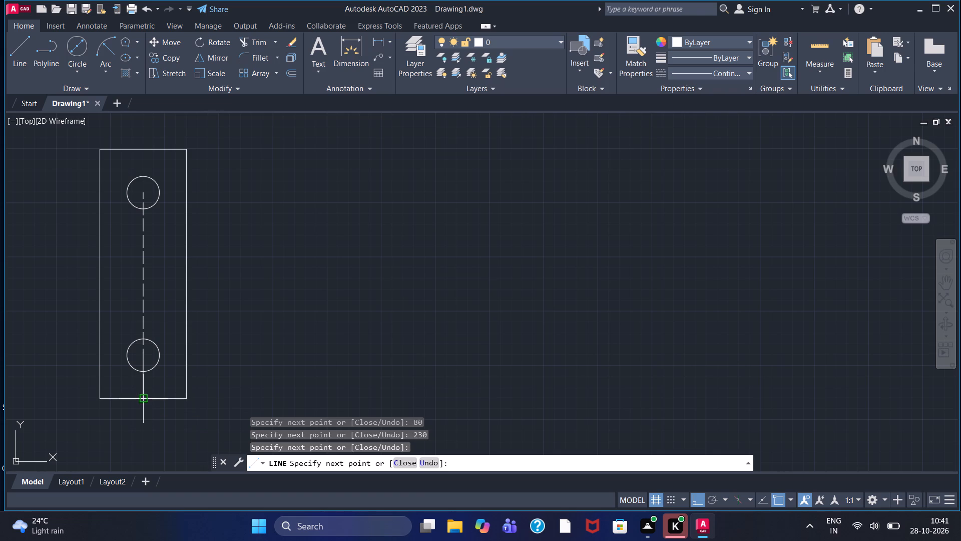
Trim away the top edge and both halves of the bottom edge of the plate's rectangular outline.
key("Escape")
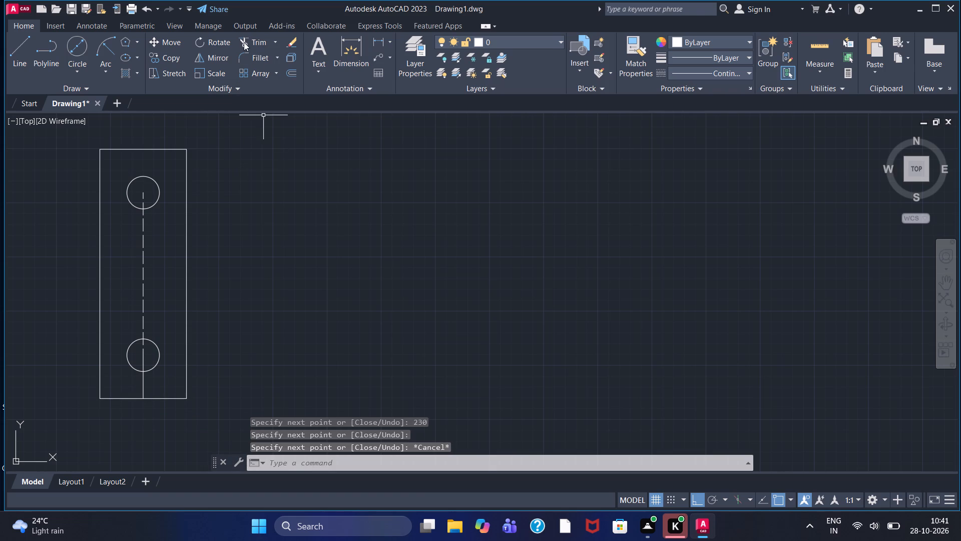
left_click(244, 42)
left_click(164, 150)
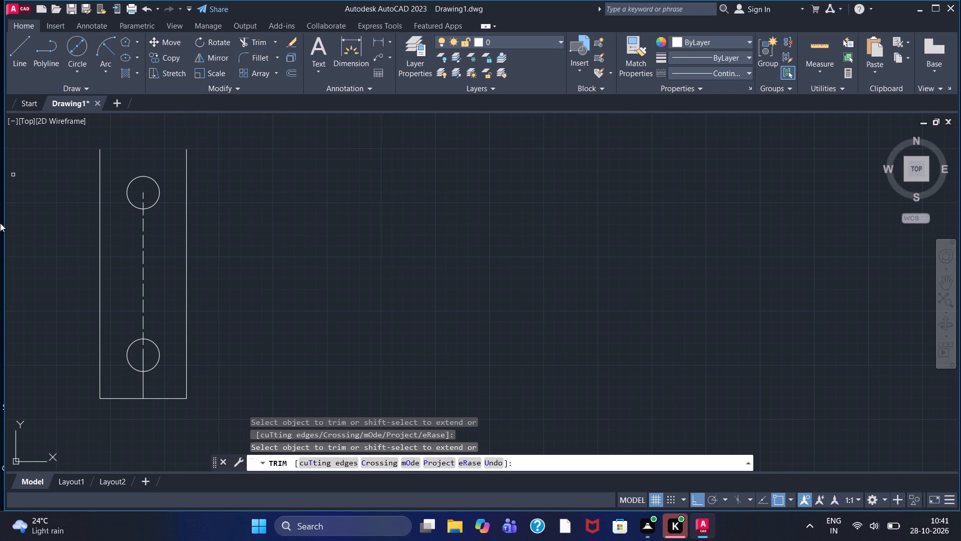
left_click(125, 397)
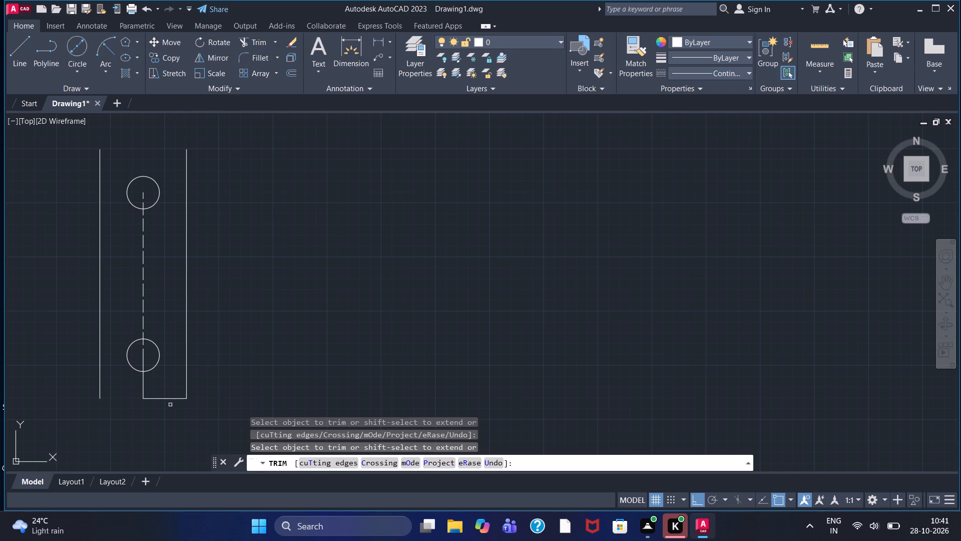
left_click(170, 398)
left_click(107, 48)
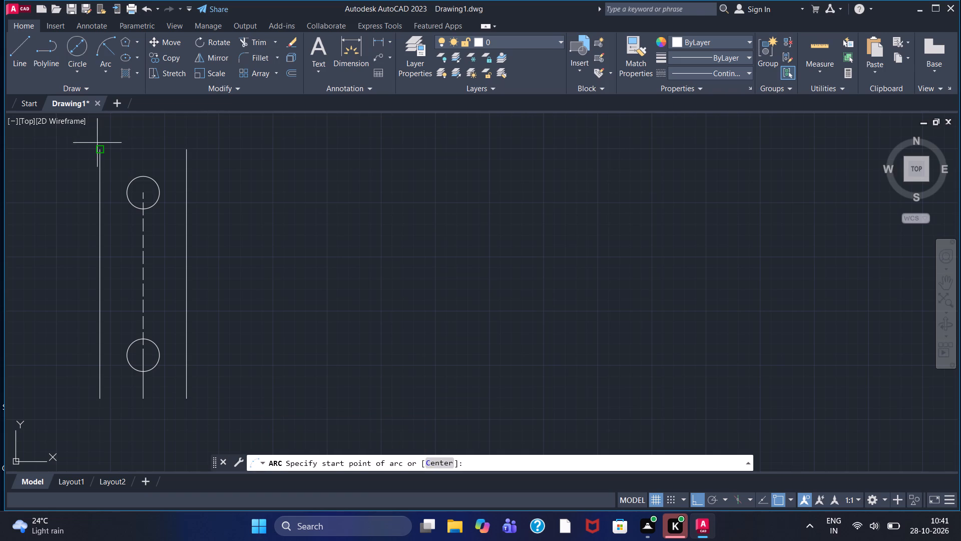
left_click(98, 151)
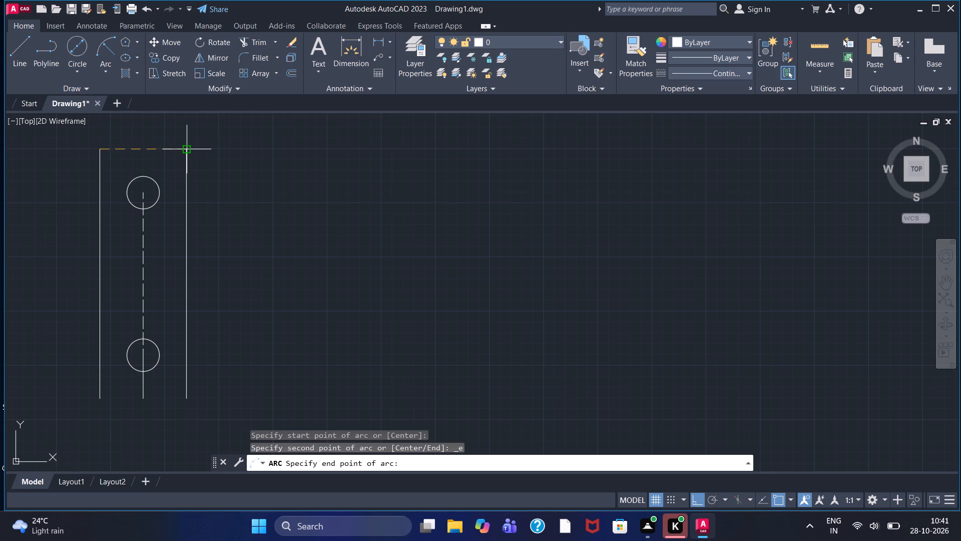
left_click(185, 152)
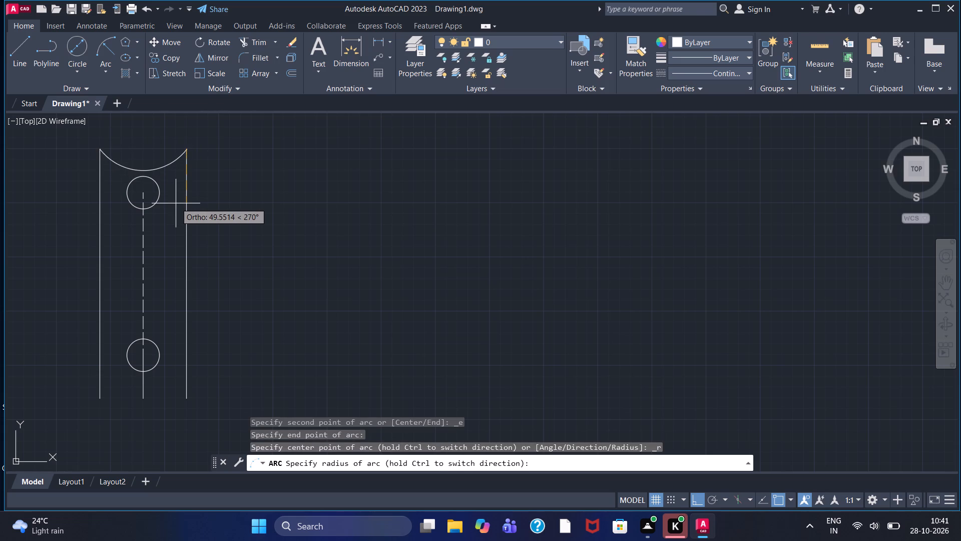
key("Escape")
Draw an outward-bulging arc of radius 110 across the plate's top, from the right side line's upper end to the left one's.
left_click(107, 52)
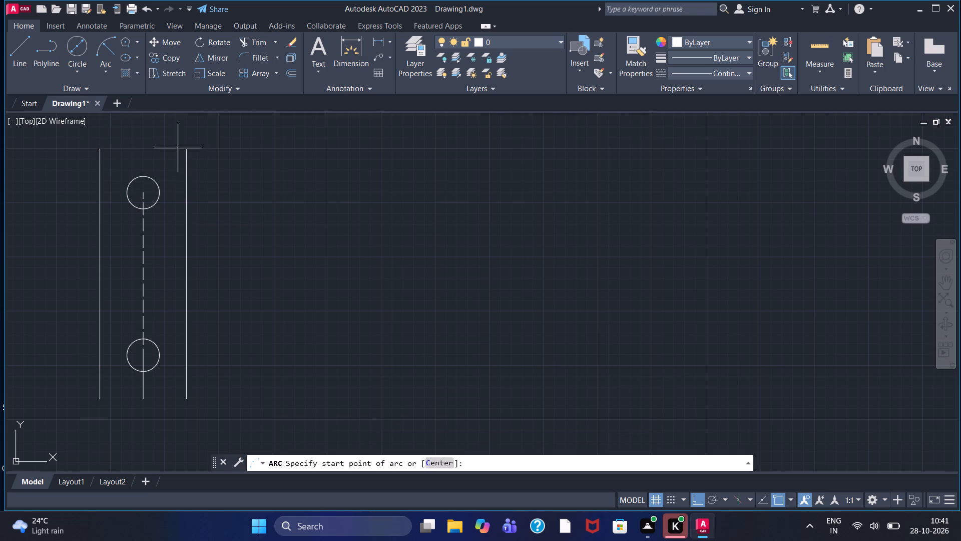
left_click(185, 148)
left_click(101, 152)
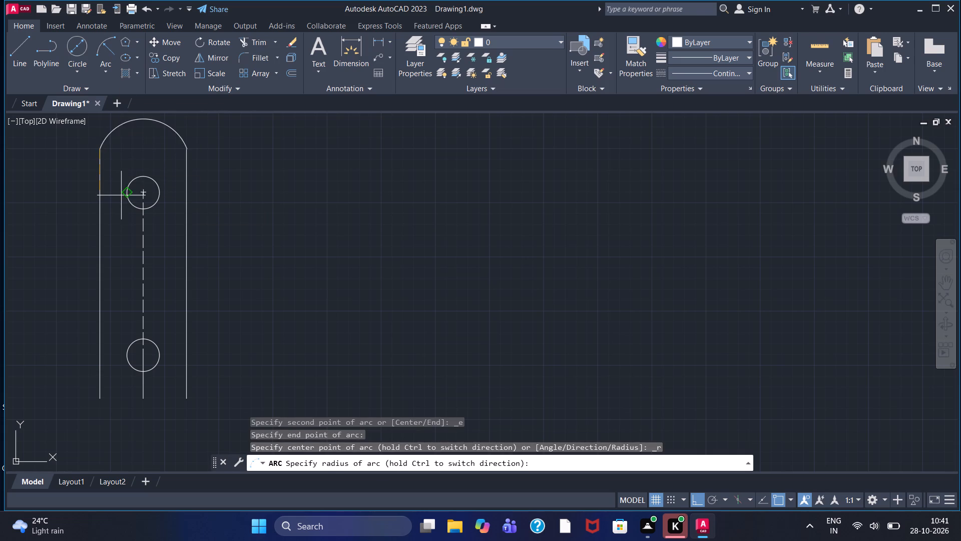
key("1")
type("10")
key("Return")
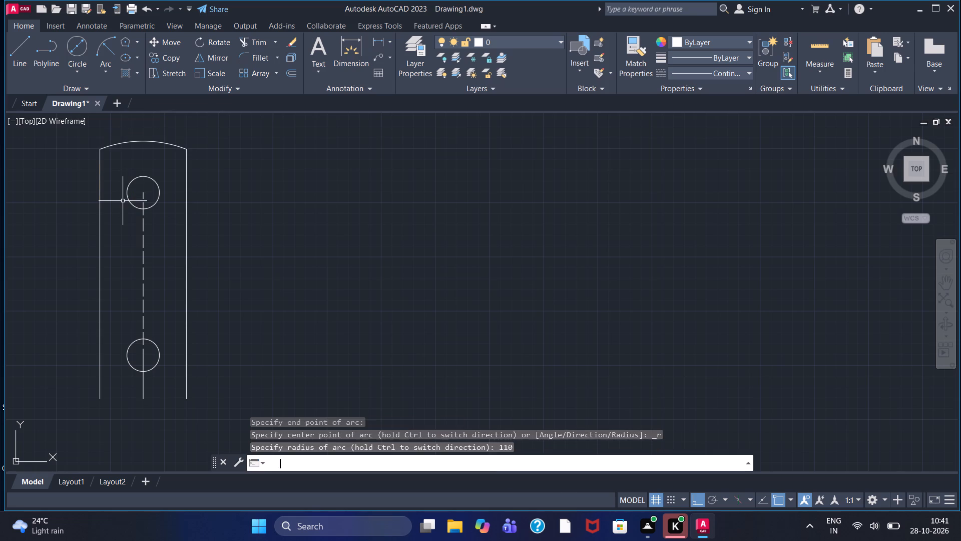
Draw an outward-bulging arc of radius 110 across the plate's bottom, from the left side line's lower end to the right one's.
left_click(105, 49)
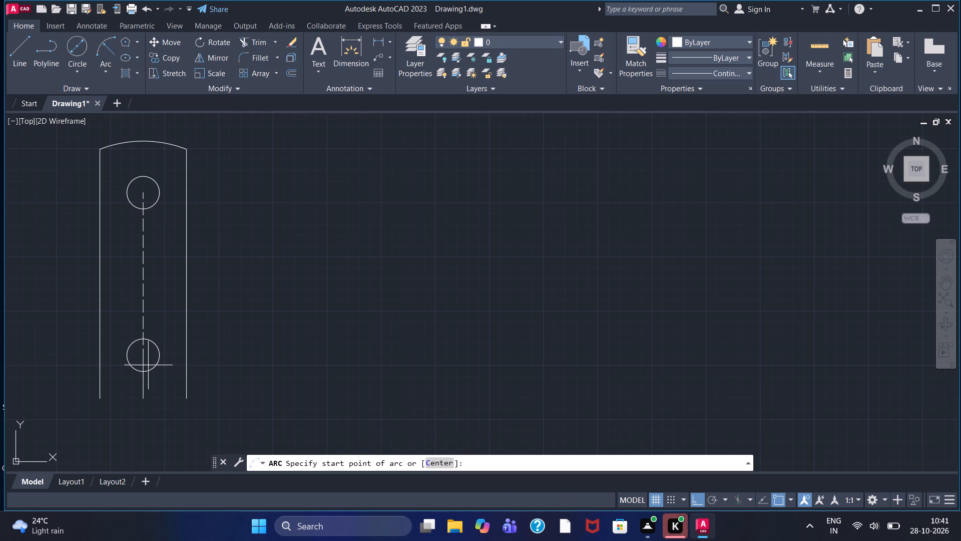
left_click(97, 398)
left_click(188, 402)
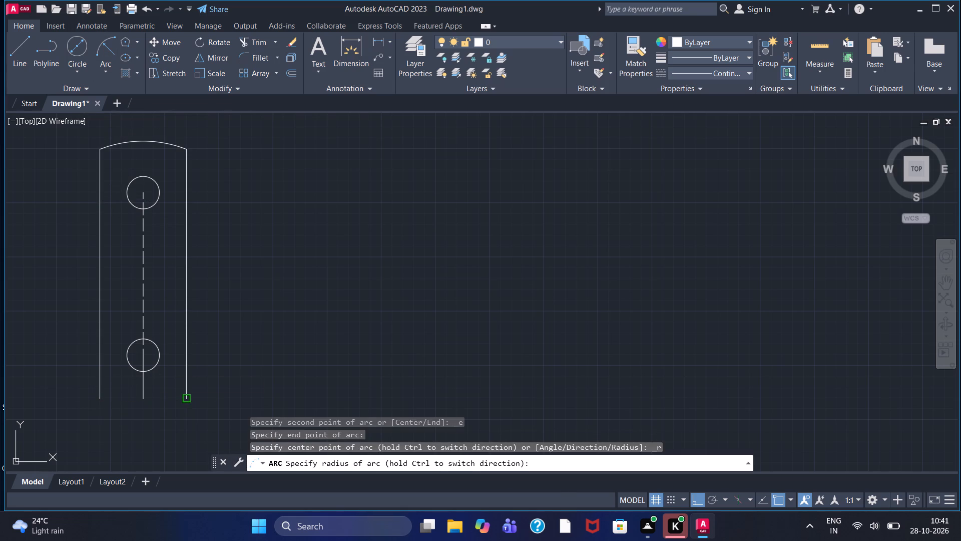
key("1")
type("10")
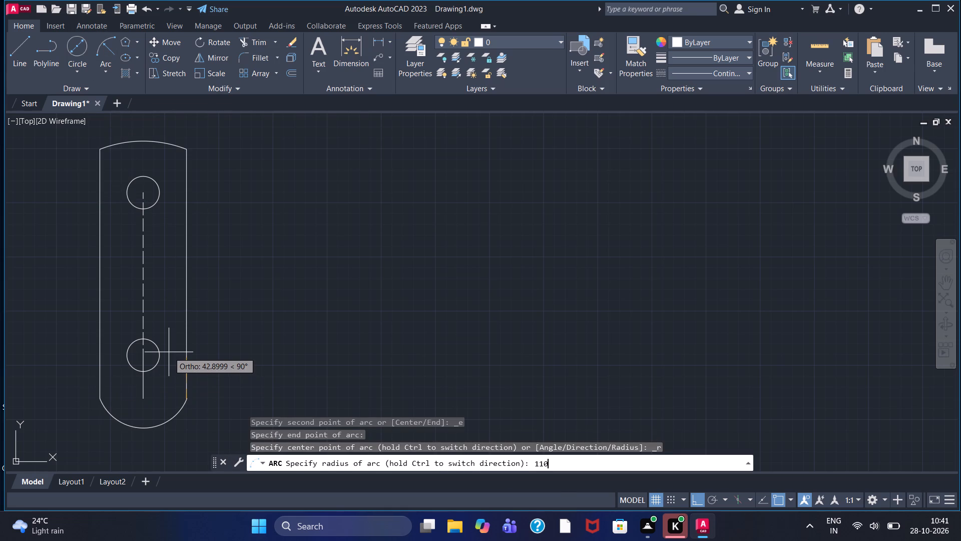
key("Return")
key("Escape")
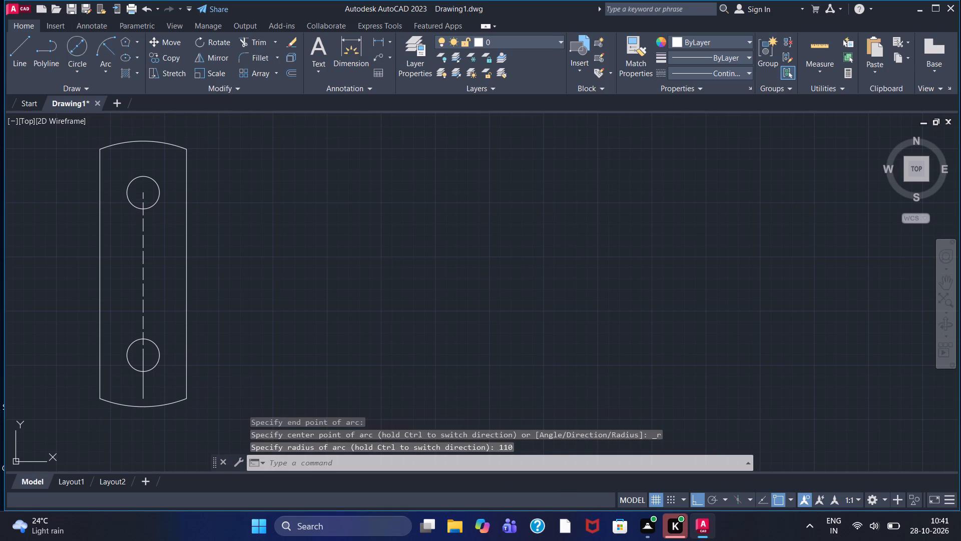
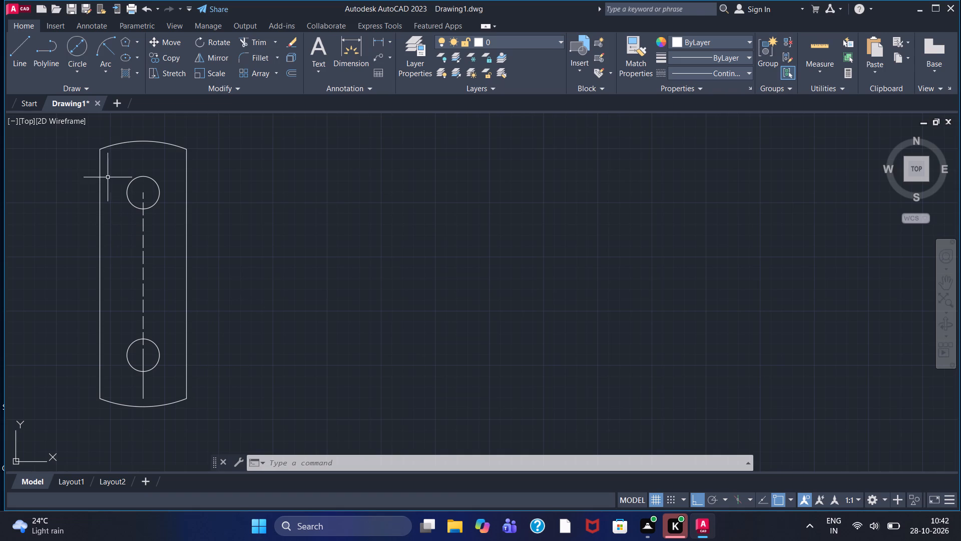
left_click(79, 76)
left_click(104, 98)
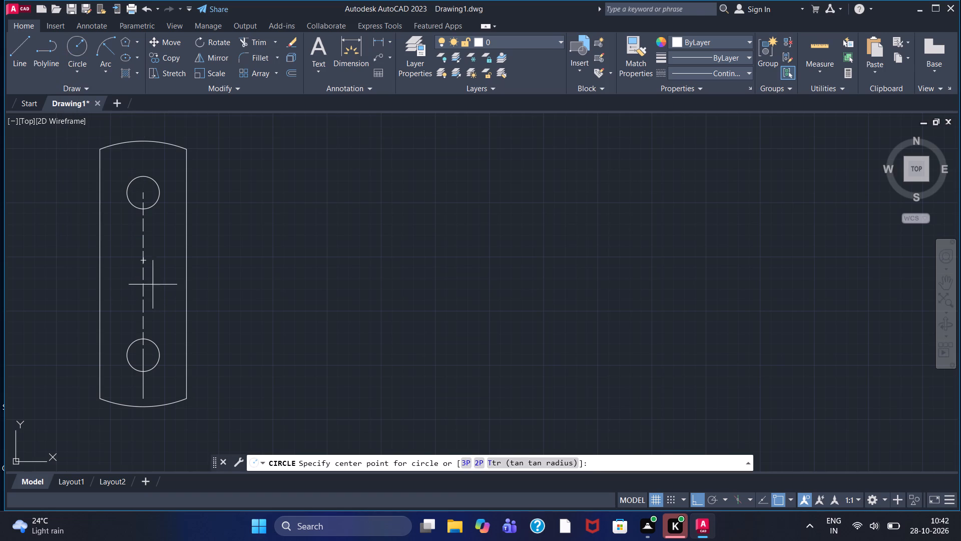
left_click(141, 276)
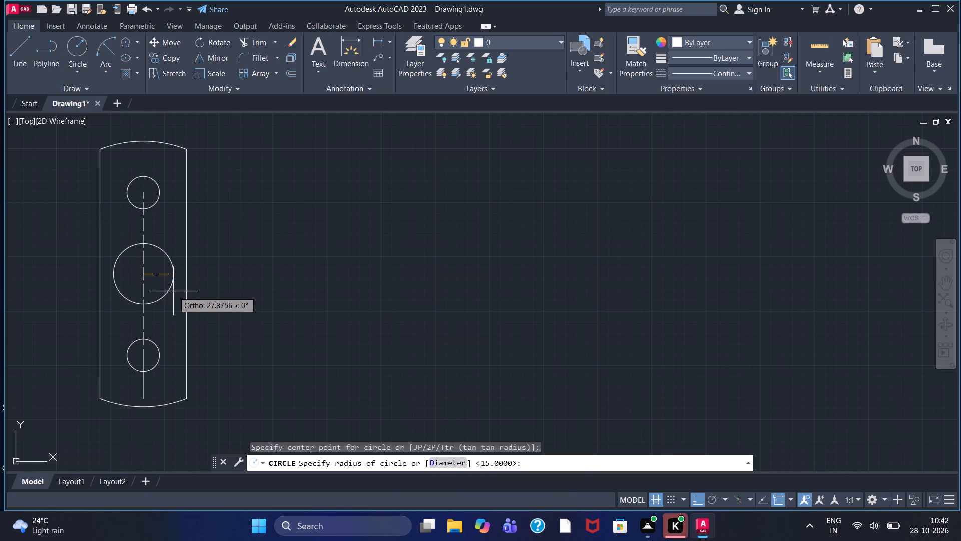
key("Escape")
Draw a circle of diameter 45 centred midway along the dashed centreline between the two holes.
left_click(82, 74)
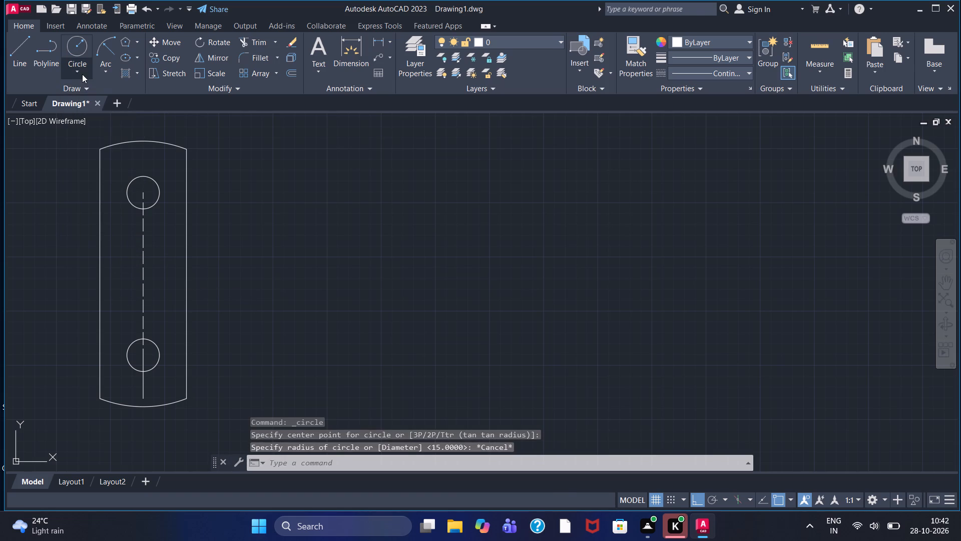
left_click(105, 121)
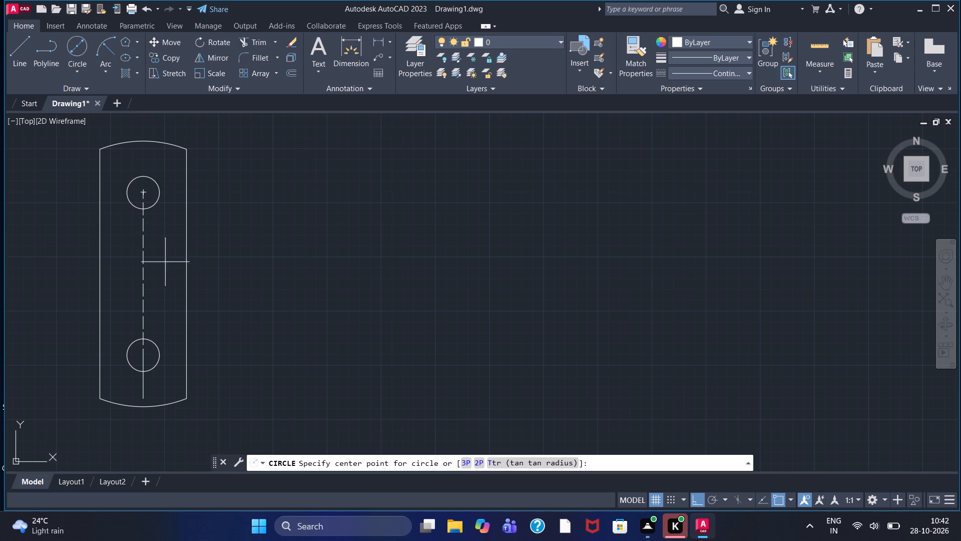
left_click(145, 275)
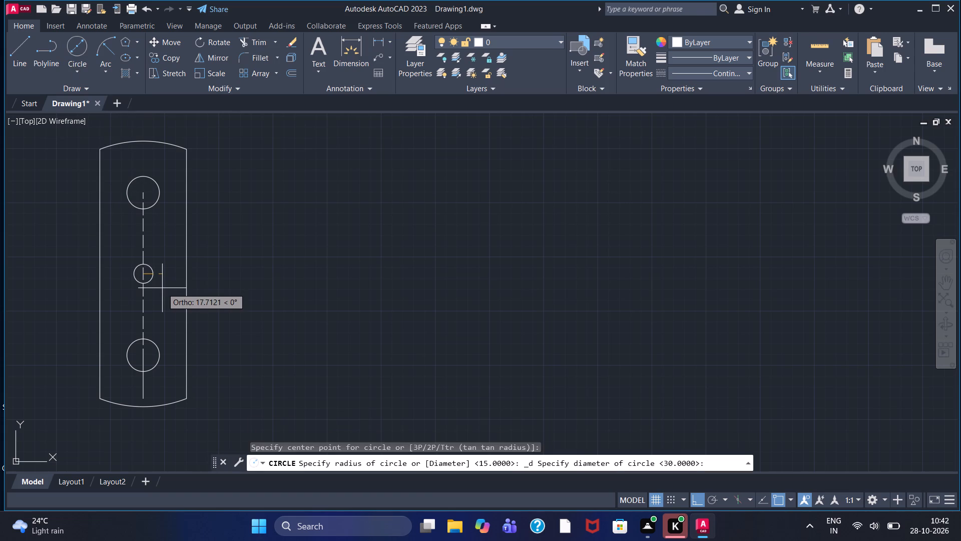
key("4")
key("5")
key("Return")
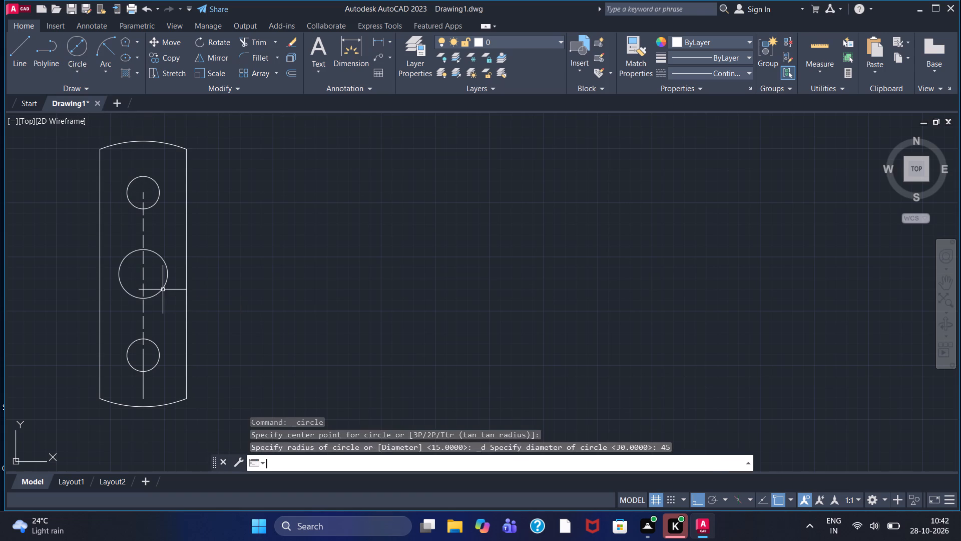
key("Escape")
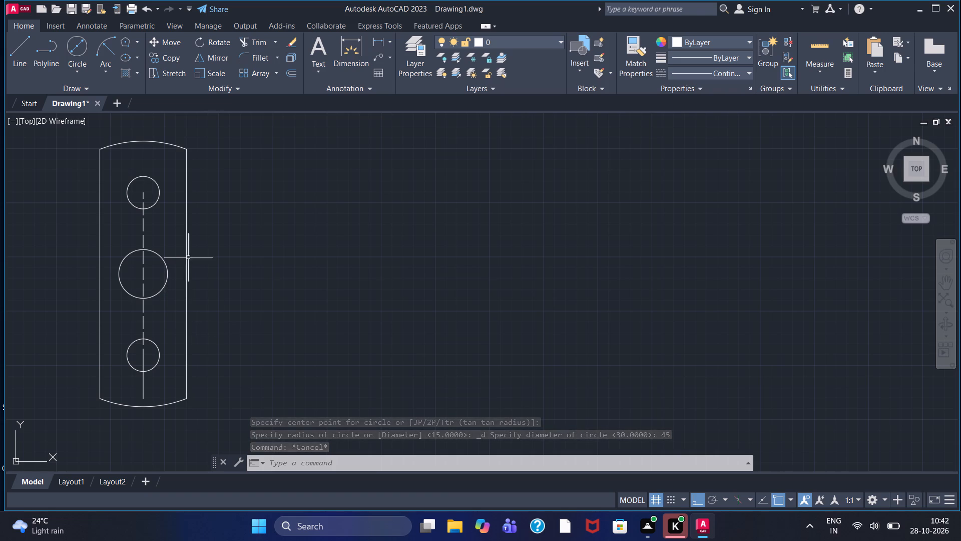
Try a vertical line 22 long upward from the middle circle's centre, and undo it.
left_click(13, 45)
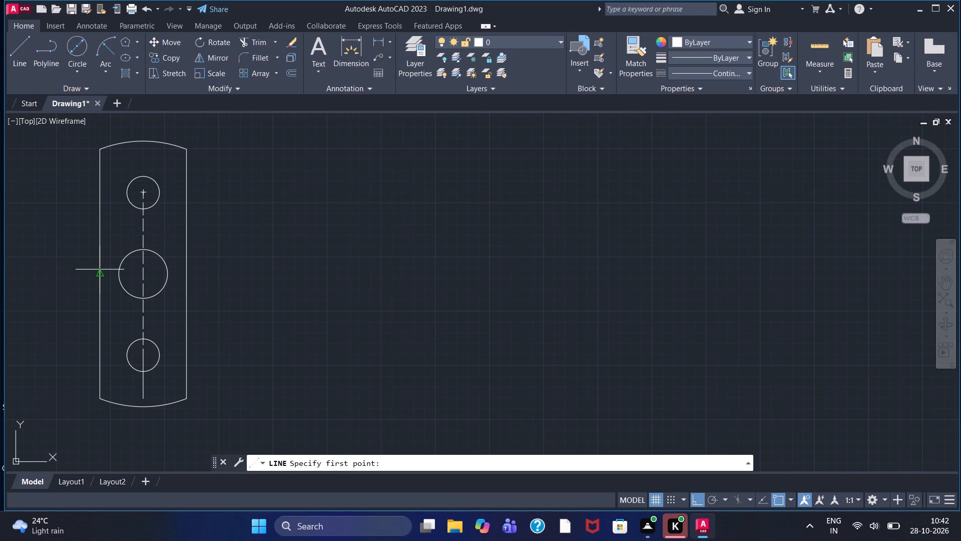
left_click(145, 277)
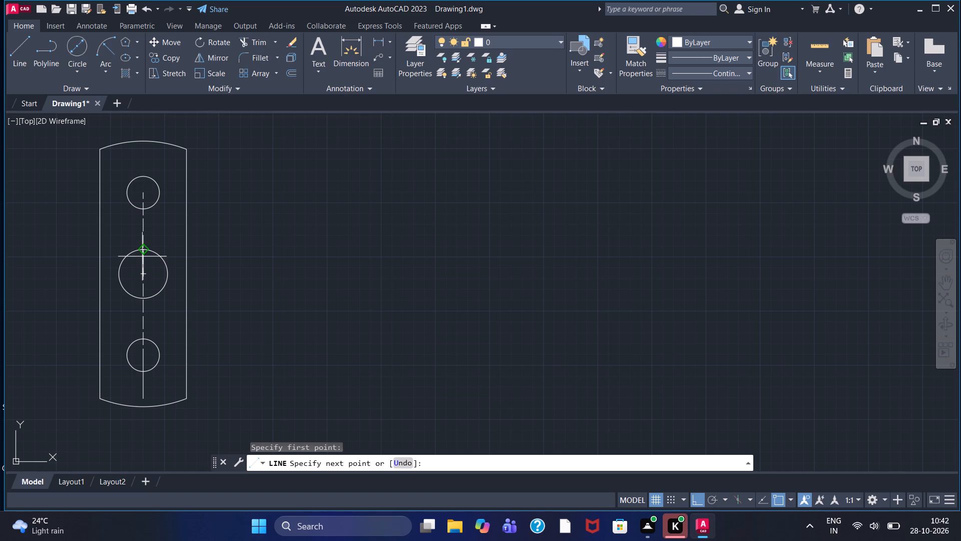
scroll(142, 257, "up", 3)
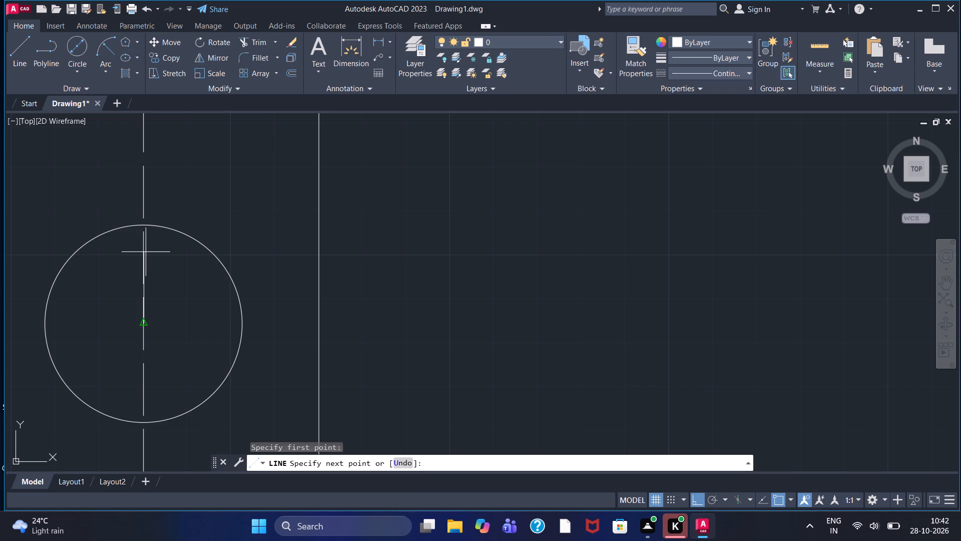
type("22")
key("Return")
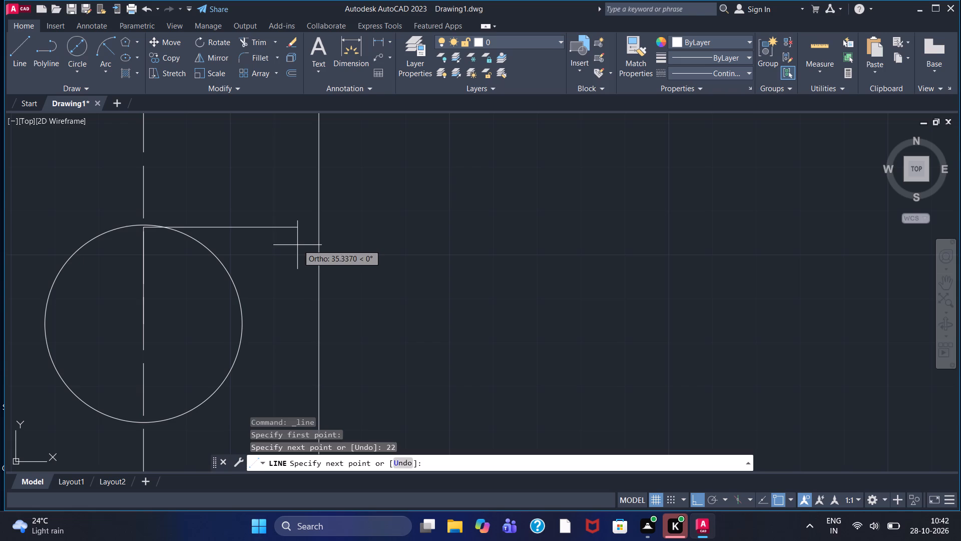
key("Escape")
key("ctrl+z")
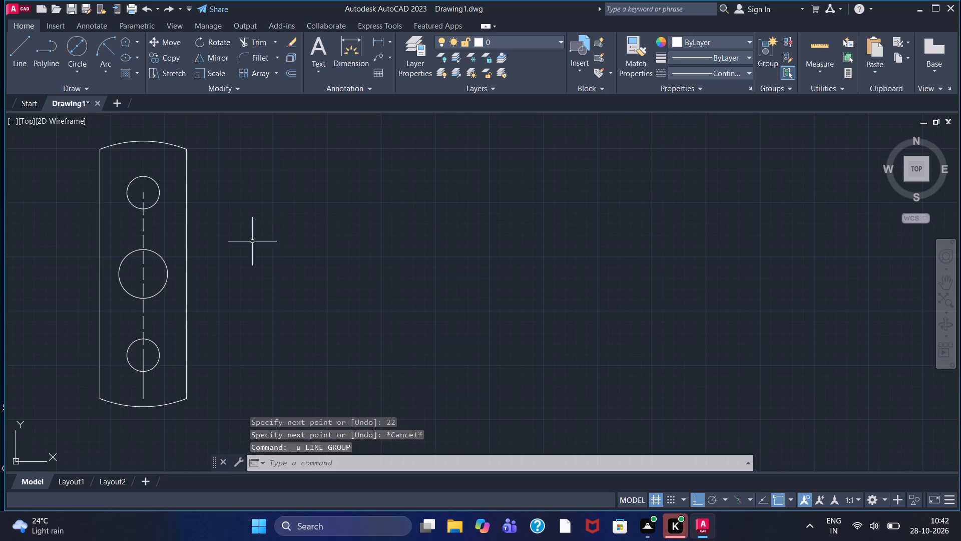
Draw a closed line outline 40 high around the middle circle, starting 20 up from its centre and extending past both plate sides.
scroll(148, 274, "up", 3)
left_click(26, 66)
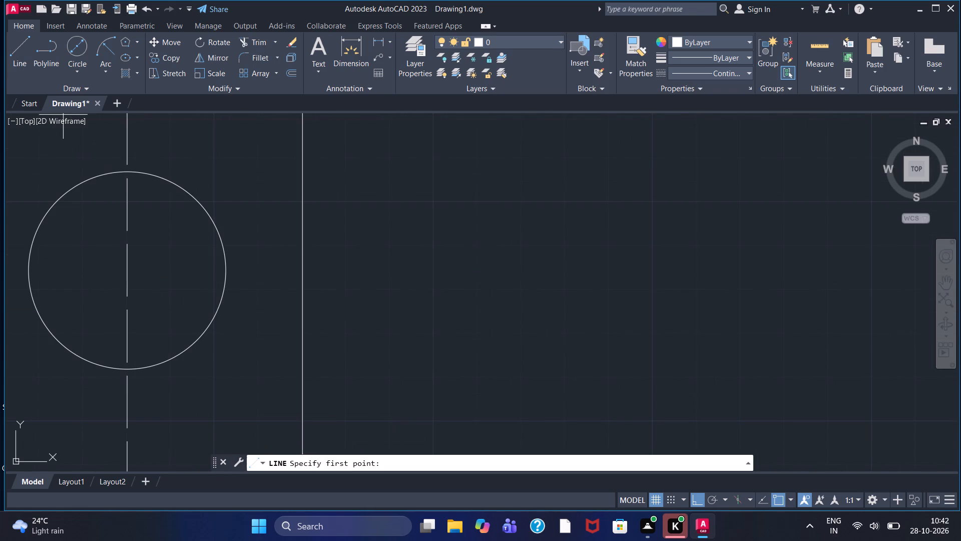
left_click(126, 269)
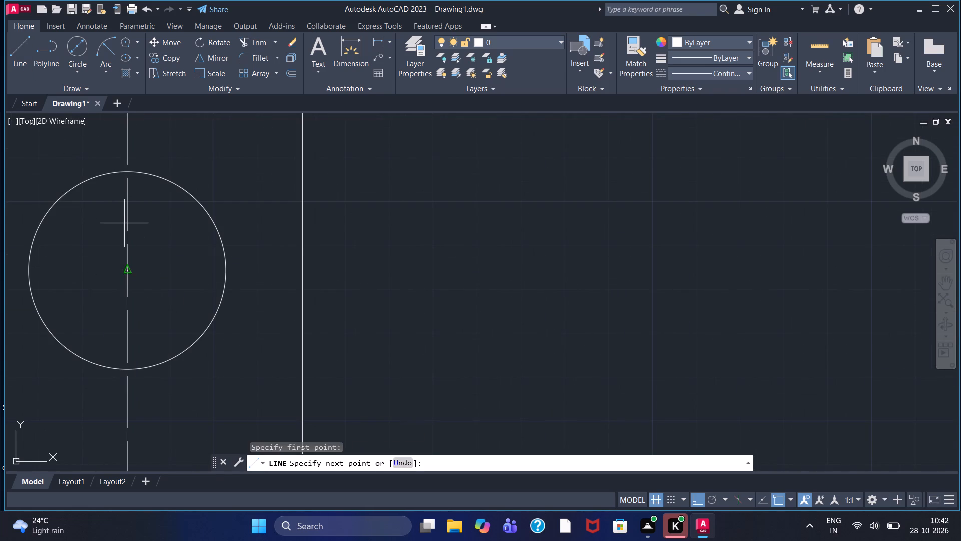
type("20")
key("Return")
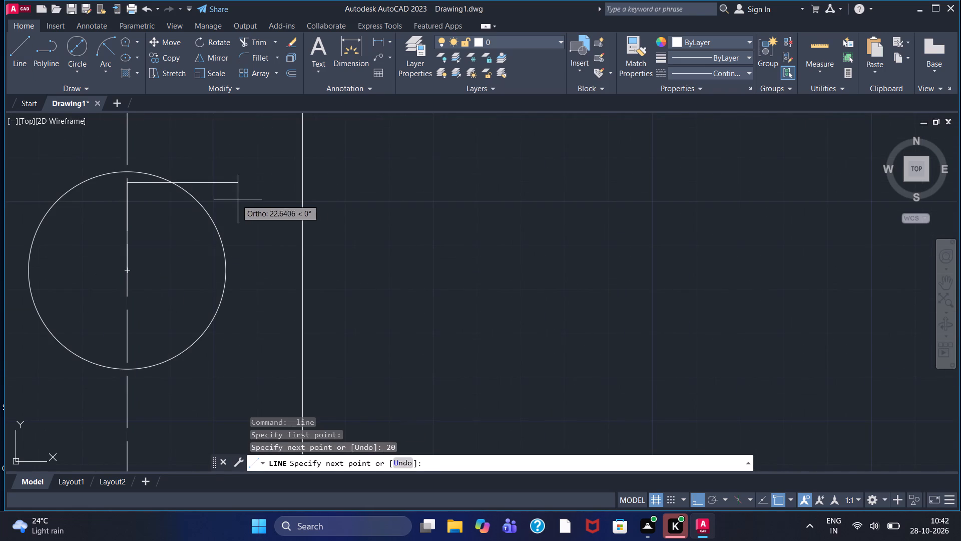
left_click(323, 199)
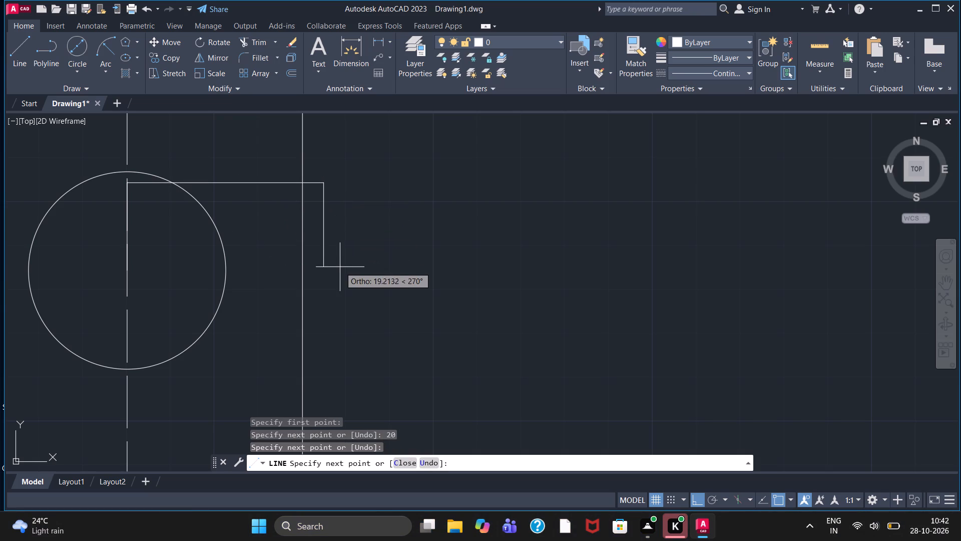
type("40")
key("Return")
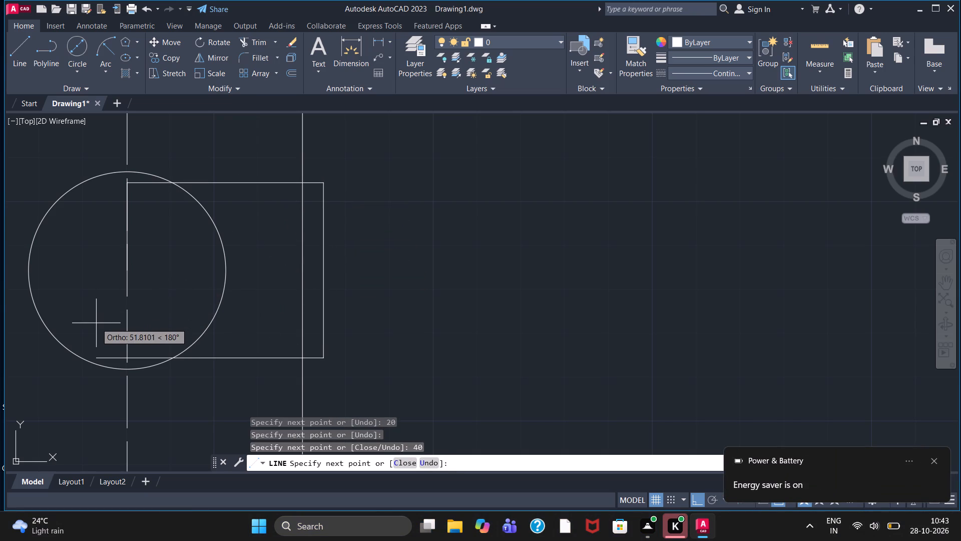
scroll(31, 350, "down", 1)
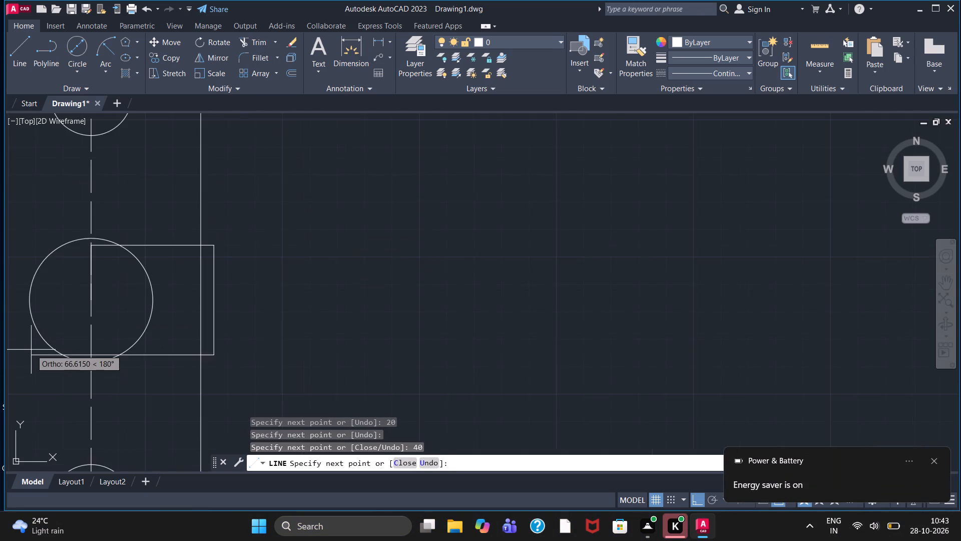
scroll(31, 350, "down", 1)
middle_click_drag(31, 350, 164, 358)
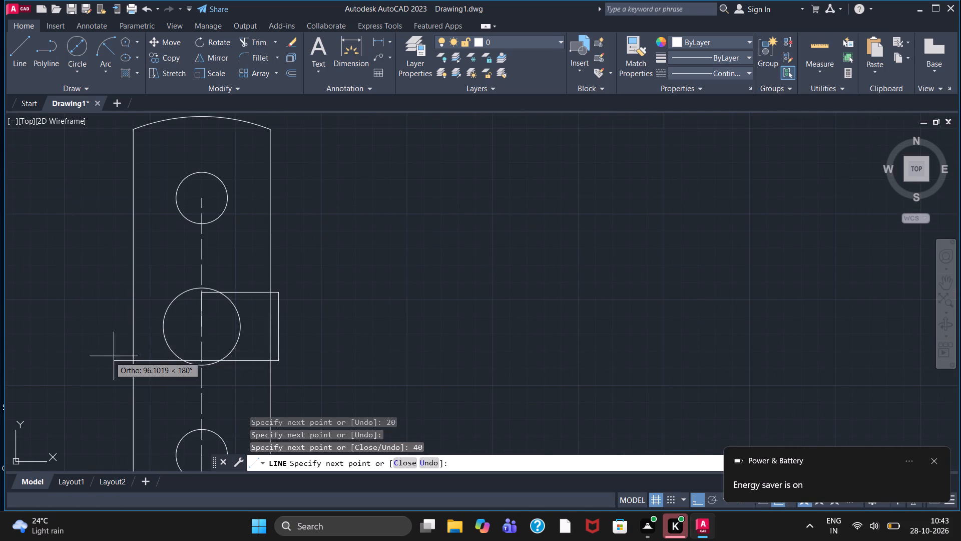
left_click(104, 358)
type("40")
key("Return")
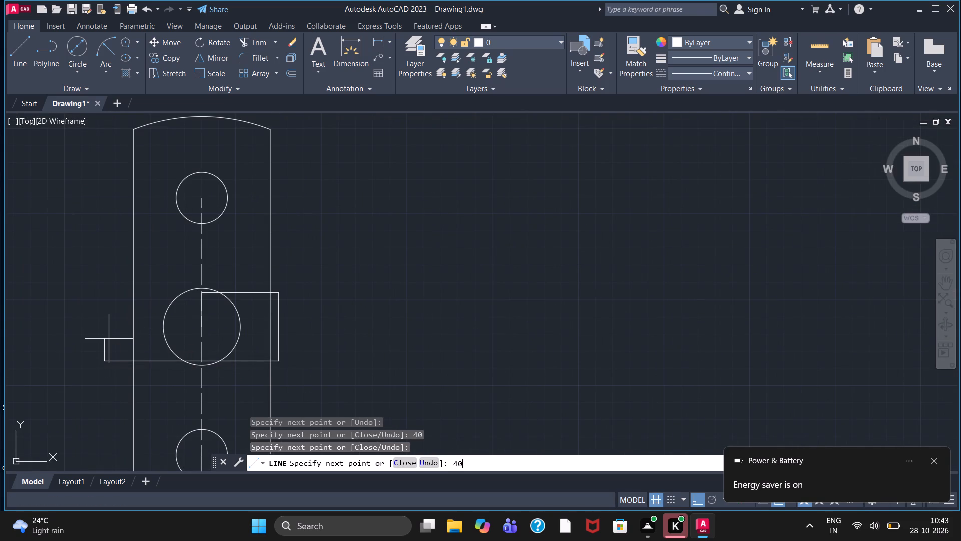
left_click(208, 296)
key("Escape")
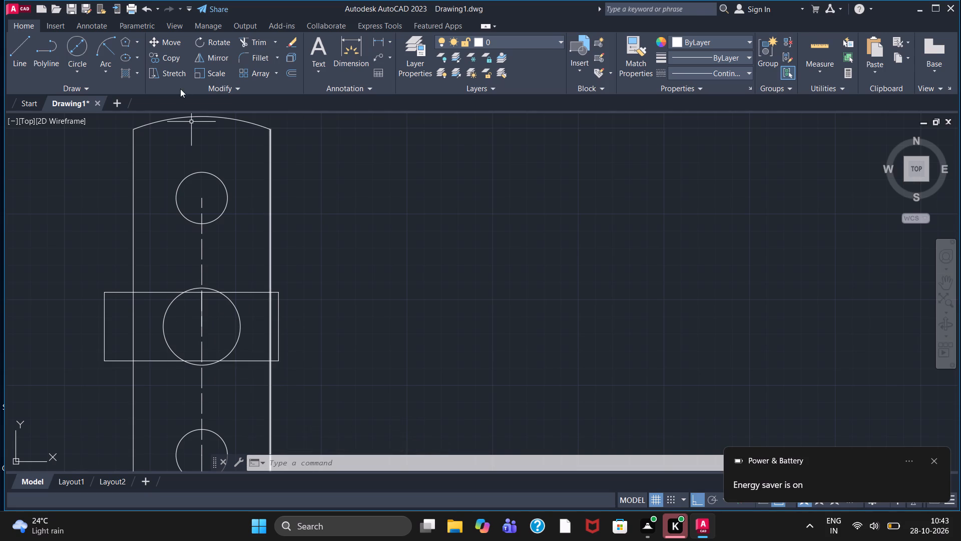
Trim the parts of the 40-high outline that stick out beyond both vertical sides of the plate.
left_click(258, 44)
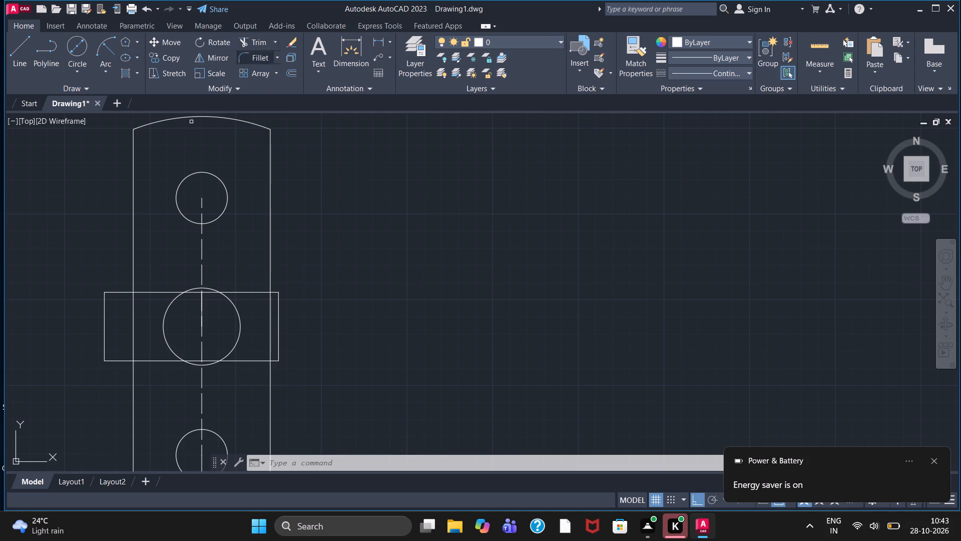
scroll(286, 316, "up", 3)
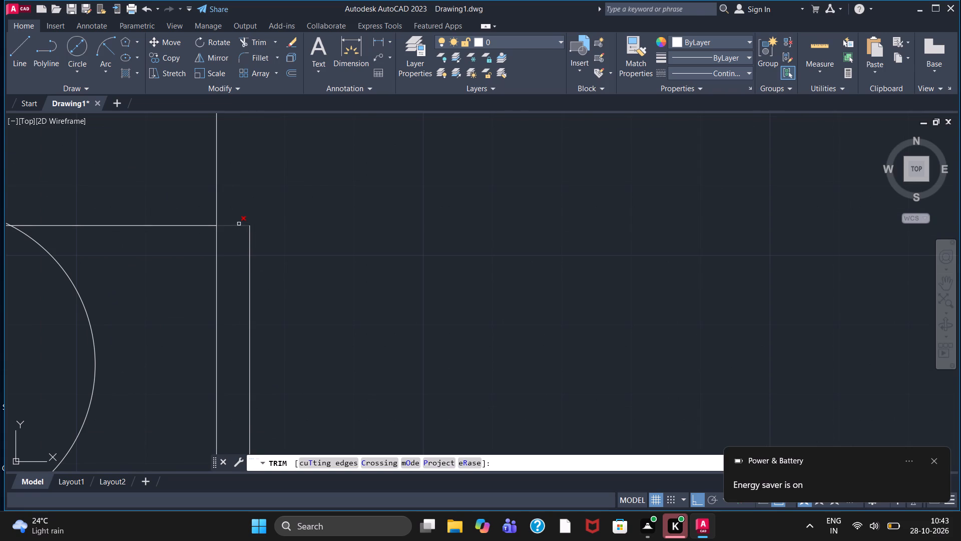
left_click(239, 224)
left_click(253, 253)
left_click(247, 266)
scroll(247, 266, "down", 1)
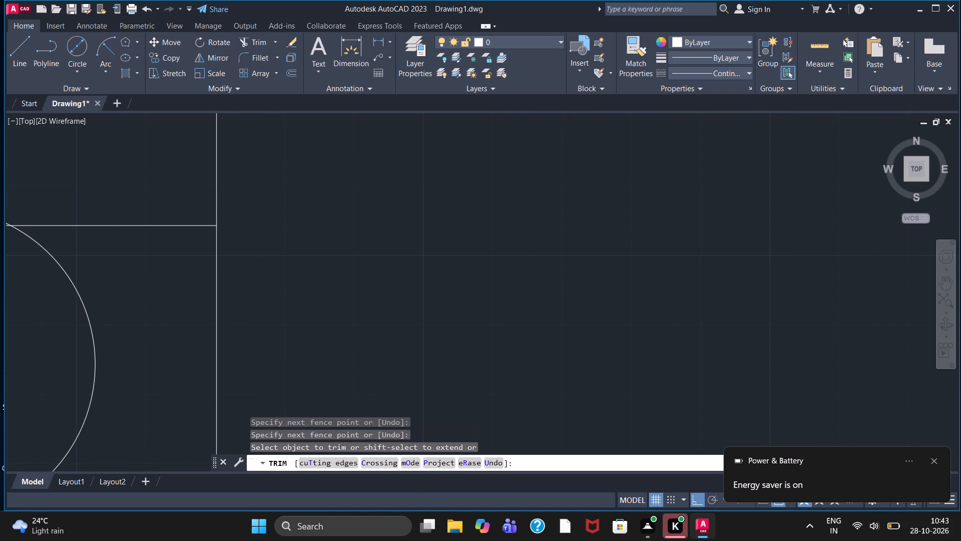
middle_click_drag(248, 275, 257, 202)
left_click(254, 343)
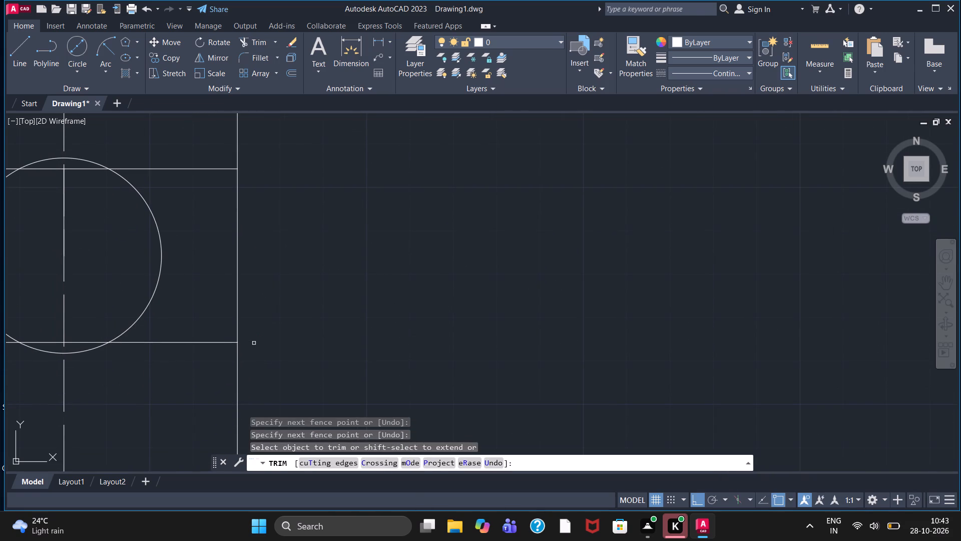
scroll(180, 372, "down", 1)
middle_click_drag(180, 372, 456, 330)
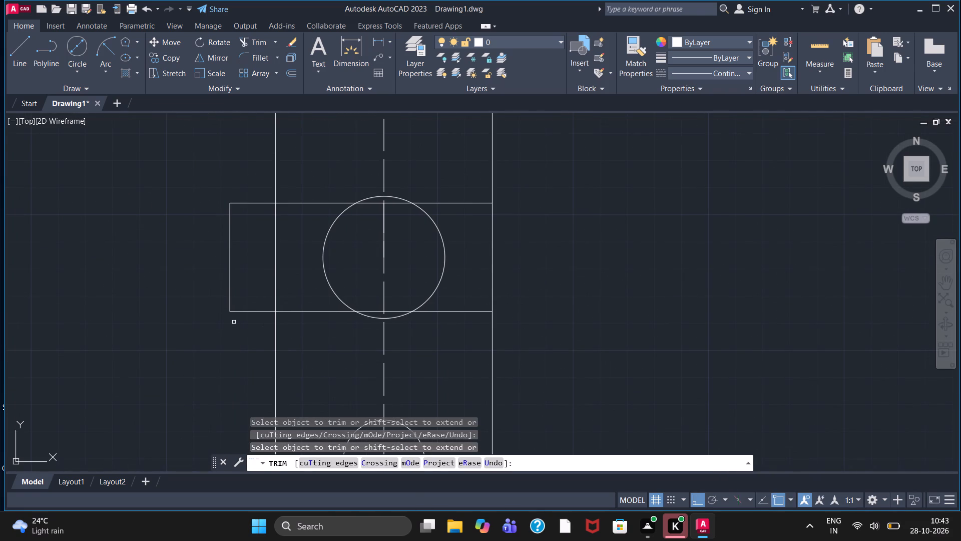
left_click(244, 313)
left_click(231, 300)
left_click(256, 204)
key("Escape")
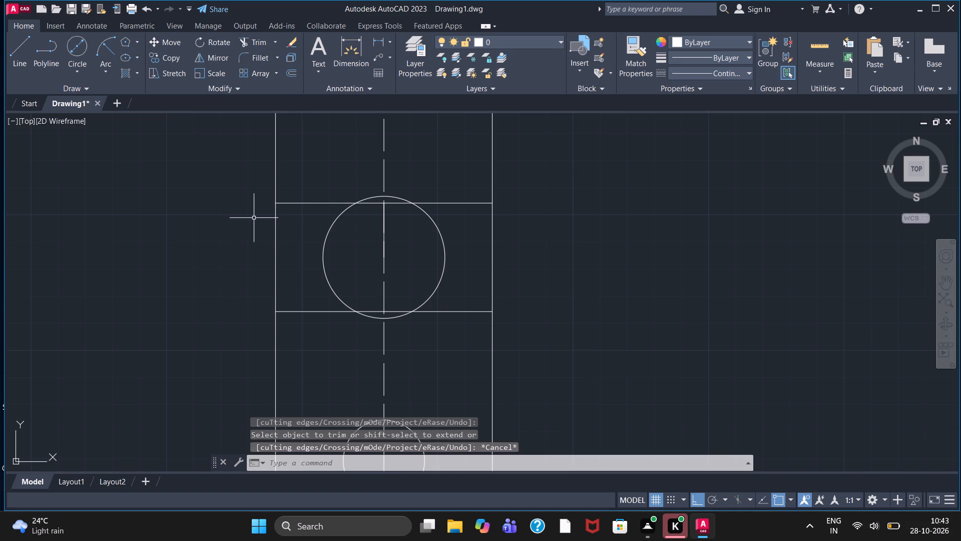
Change the middle circle's linetype to the dashed ACAD_ISO02W100.
left_click(323, 245)
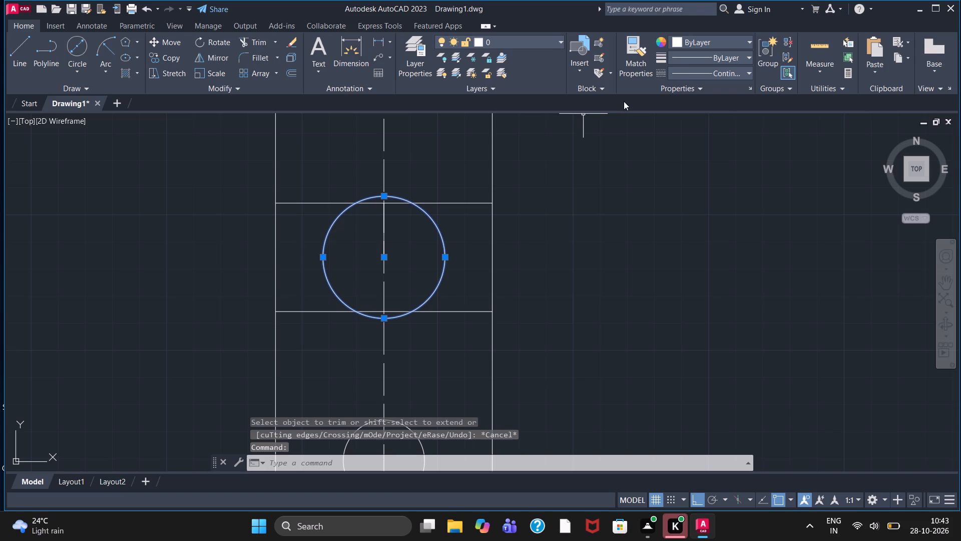
left_click(687, 70)
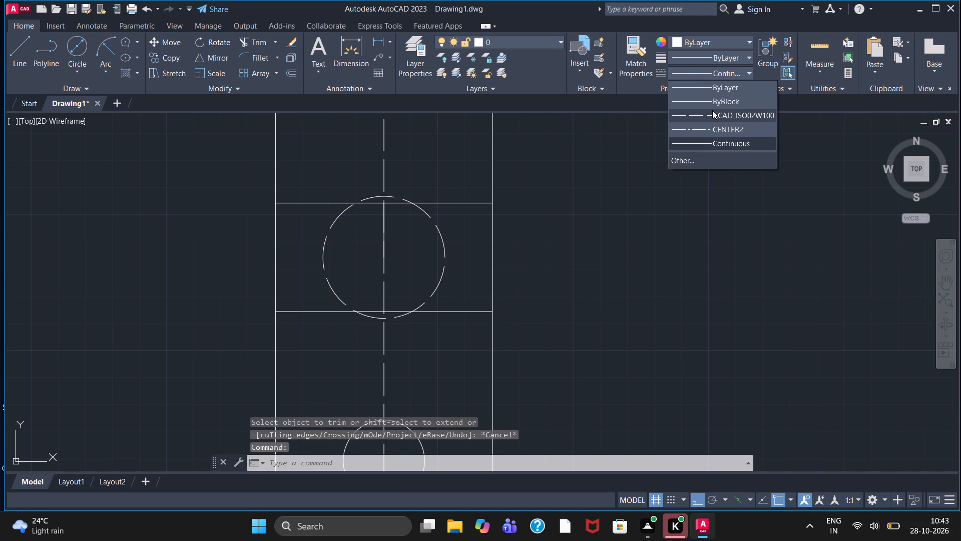
left_click(712, 110)
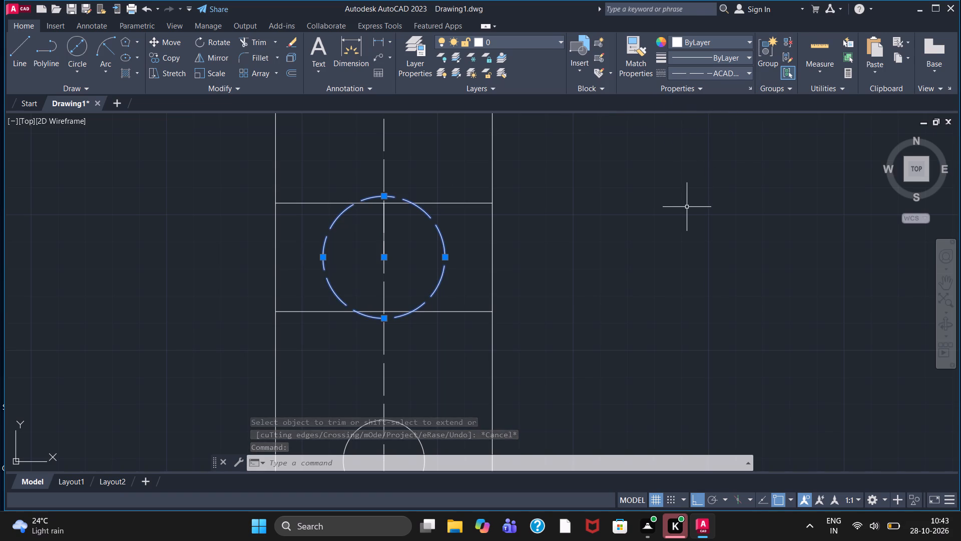
key("Escape")
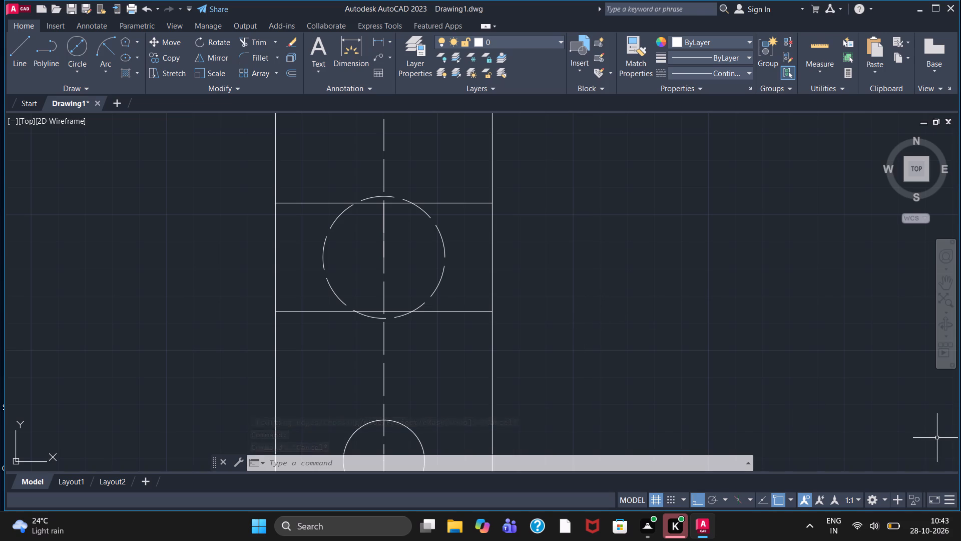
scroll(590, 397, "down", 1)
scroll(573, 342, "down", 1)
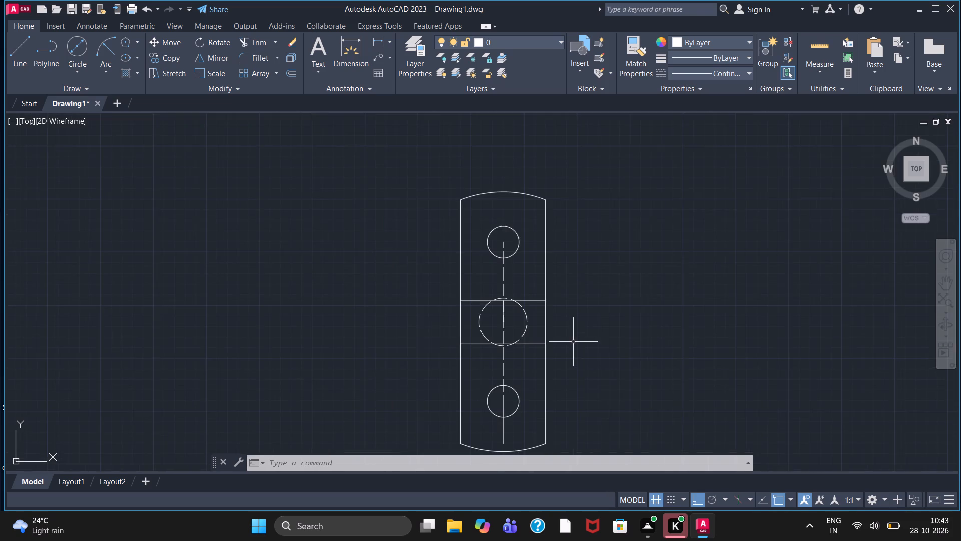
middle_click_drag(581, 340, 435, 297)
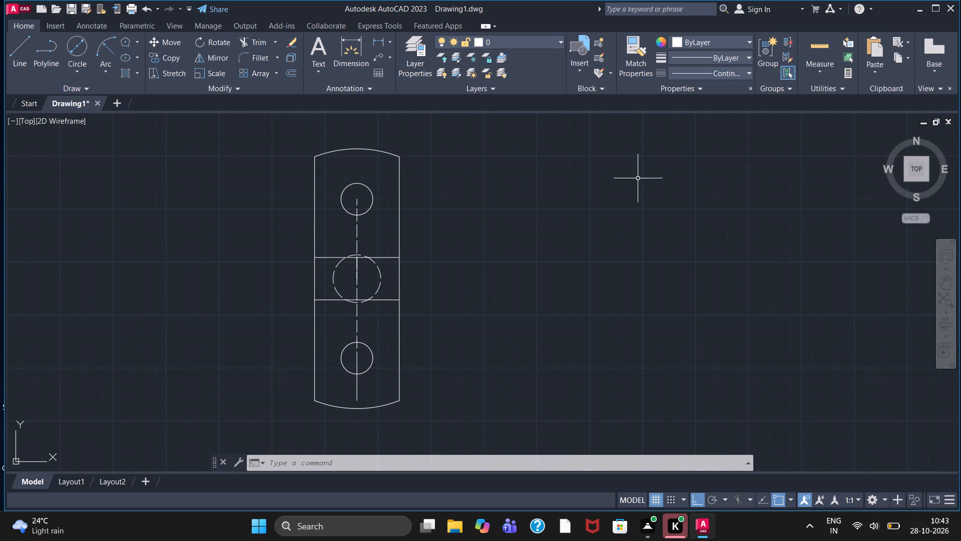
Add a vertical linear dimension between the upper and lower hole centres, placed outside the plate's left edge.
left_click(379, 38)
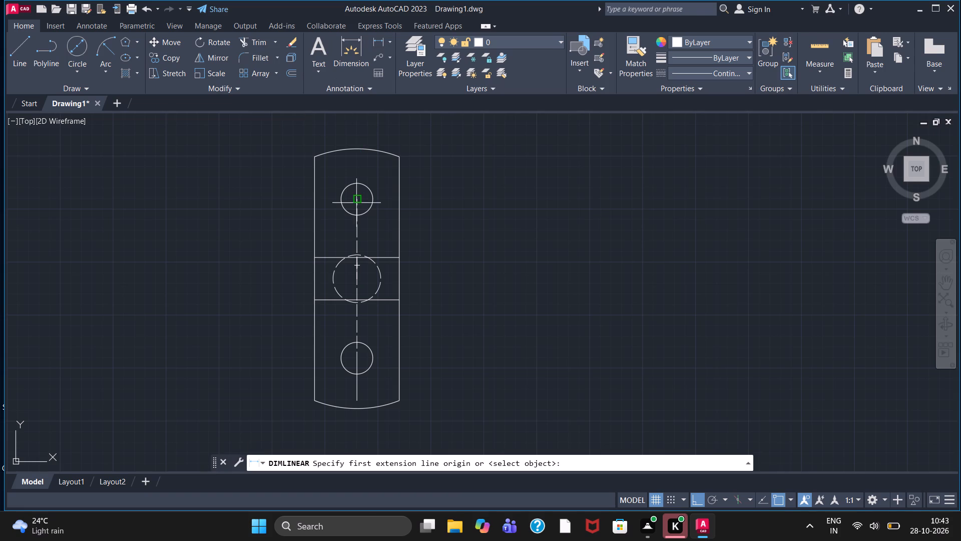
left_click(356, 203)
left_click(357, 365)
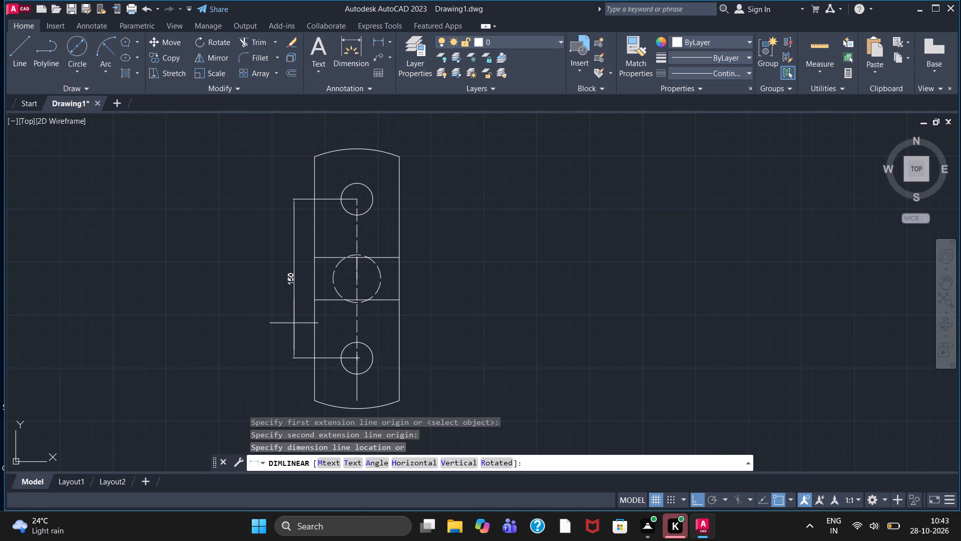
left_click(273, 297)
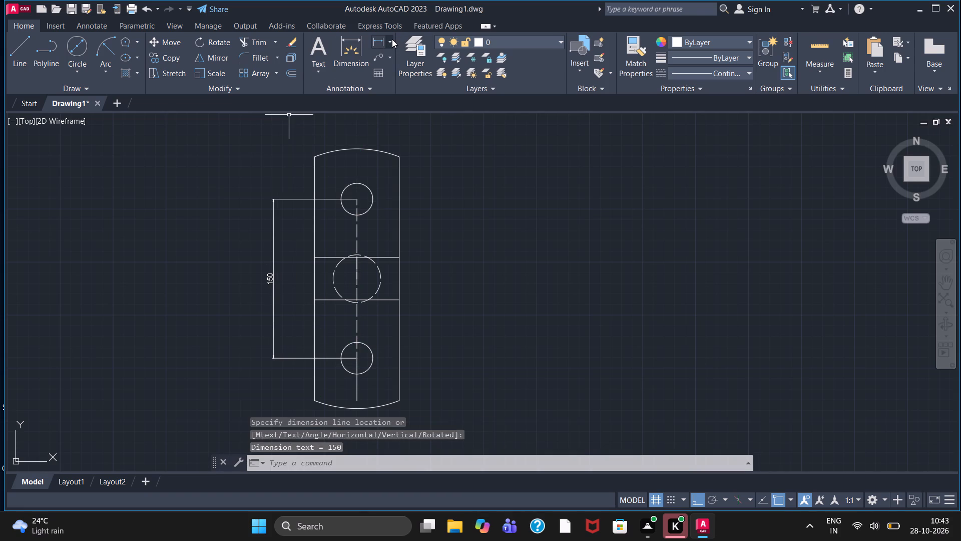
Add a horizontal linear dimension across the plate's width, placed above its curved top end.
left_click(392, 39)
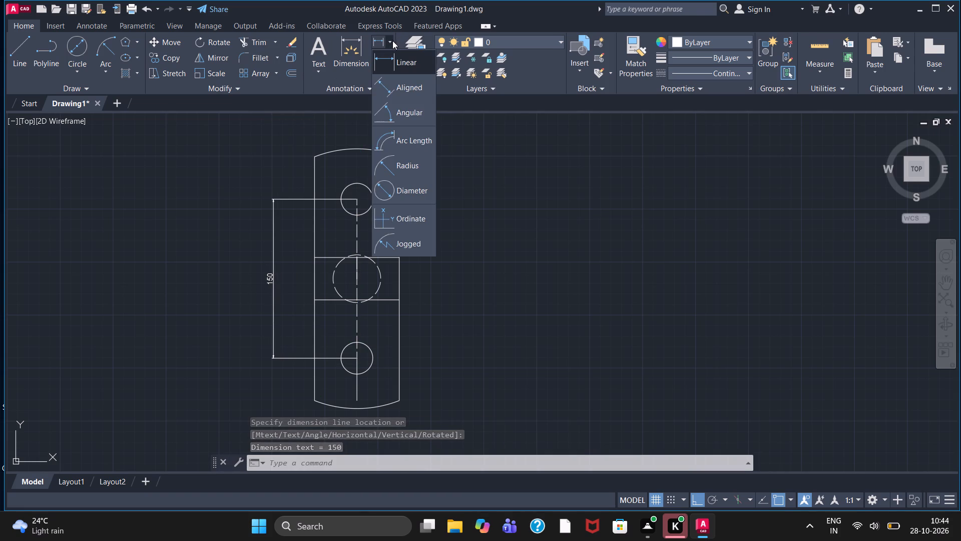
left_click(411, 189)
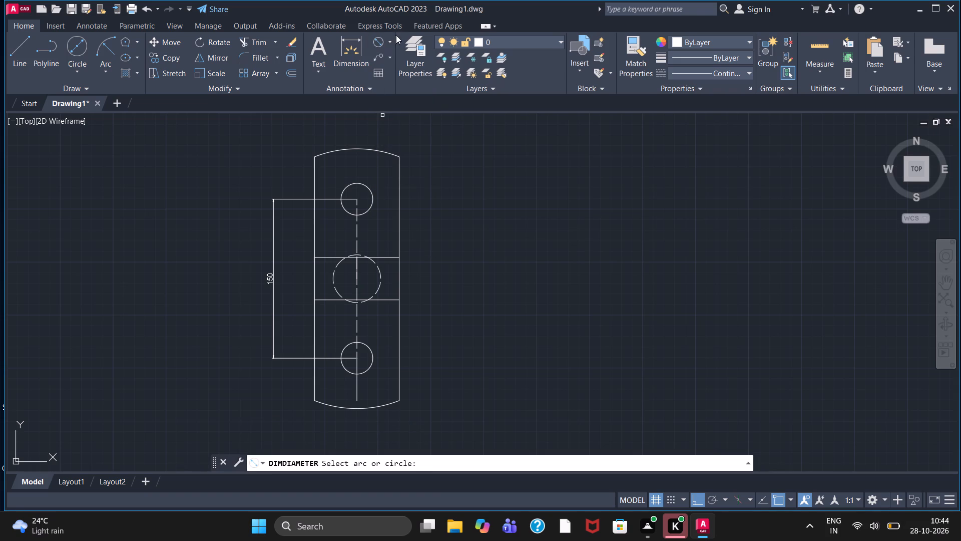
left_click(390, 39)
left_click(394, 61)
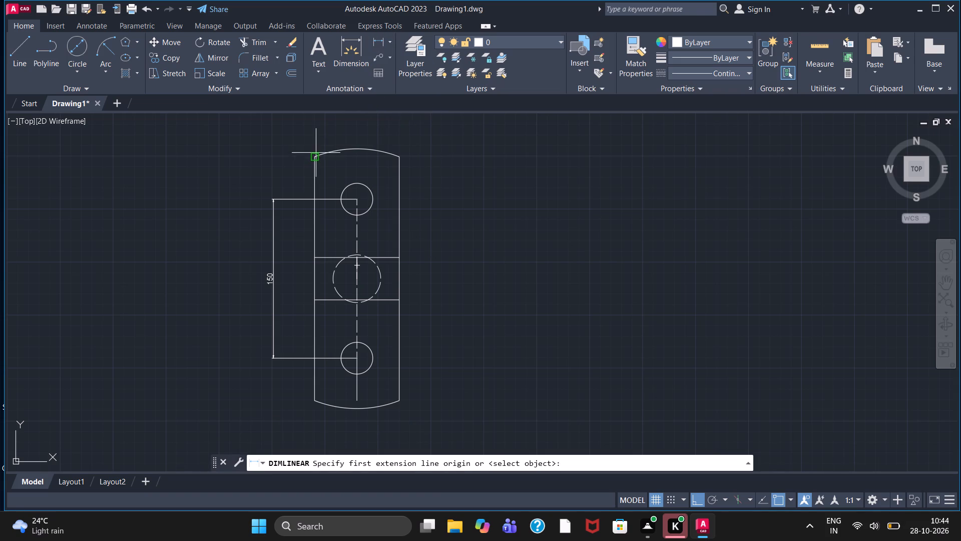
left_click(312, 158)
left_click(398, 159)
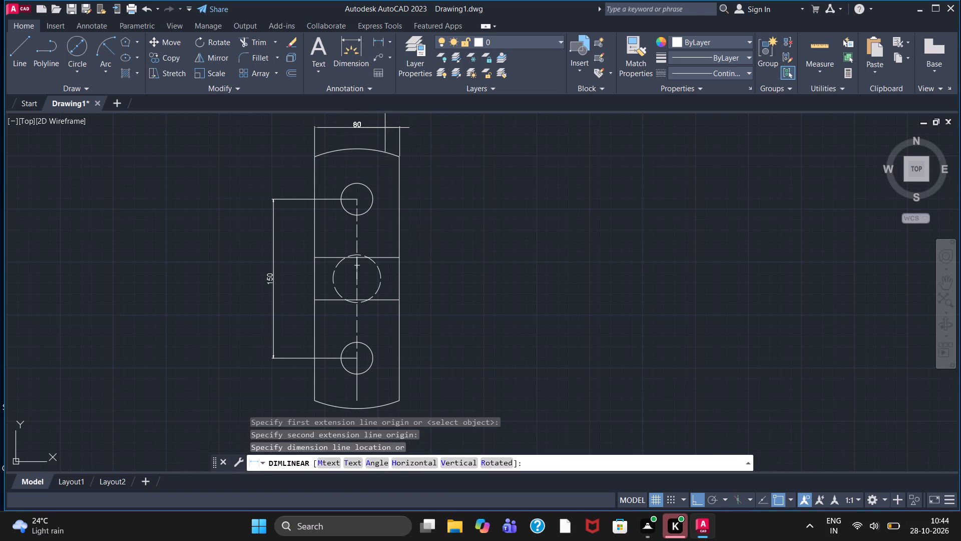
left_click(385, 128)
Add a diameter dimension to the upper hole, with its text placed outside the plate's right edge.
left_click(389, 46)
left_click(400, 181)
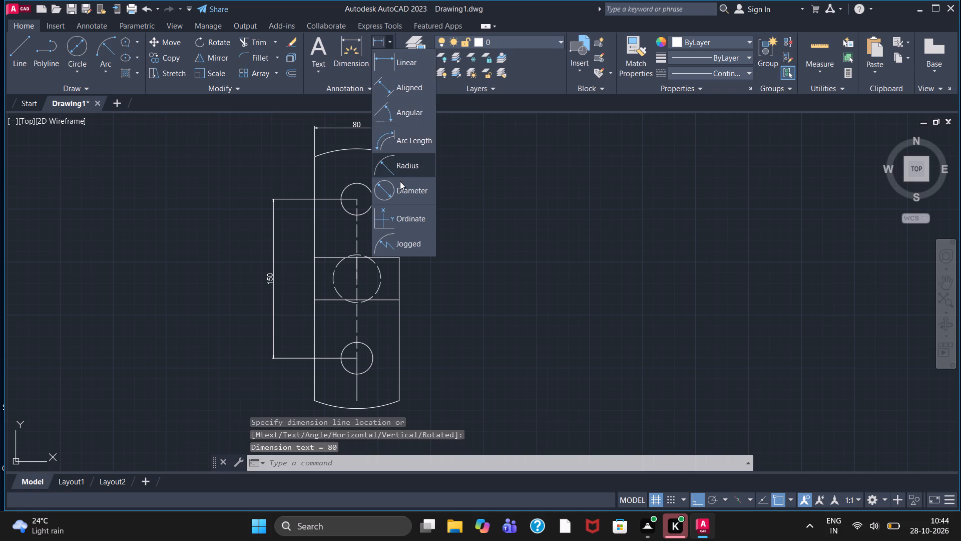
double_click(372, 202)
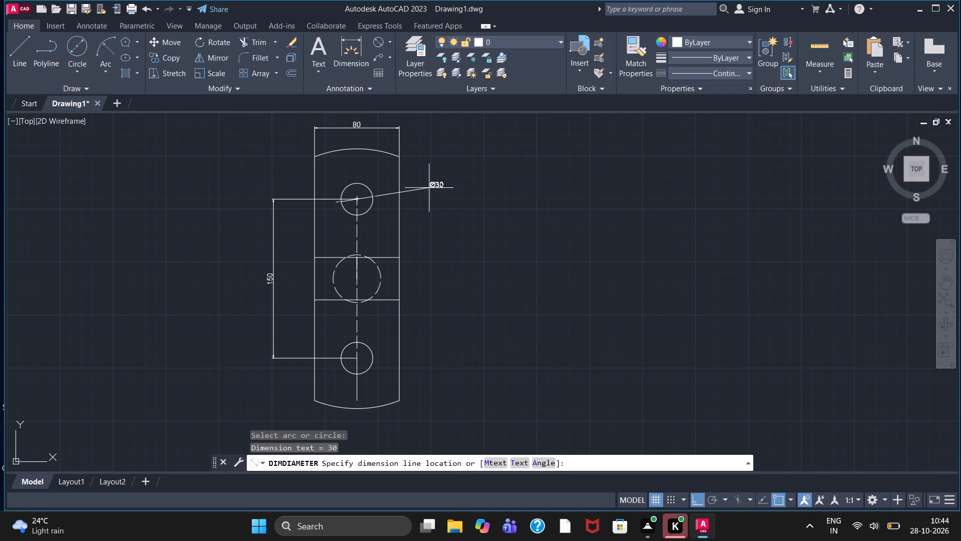
left_click(433, 167)
Add a diameter dimension to the plate's curved bottom end, with its text placed below the plate.
left_click(379, 44)
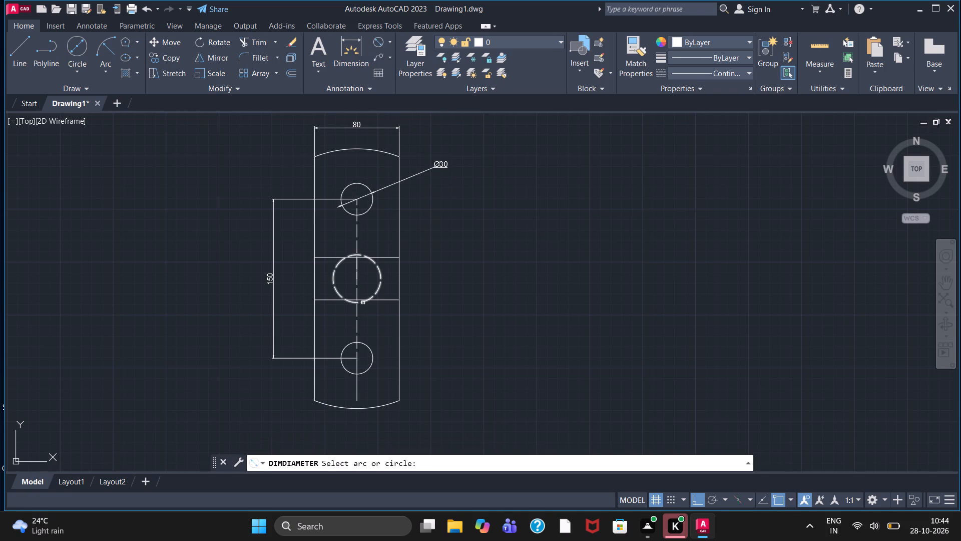
left_click_drag(390, 403, 391, 398)
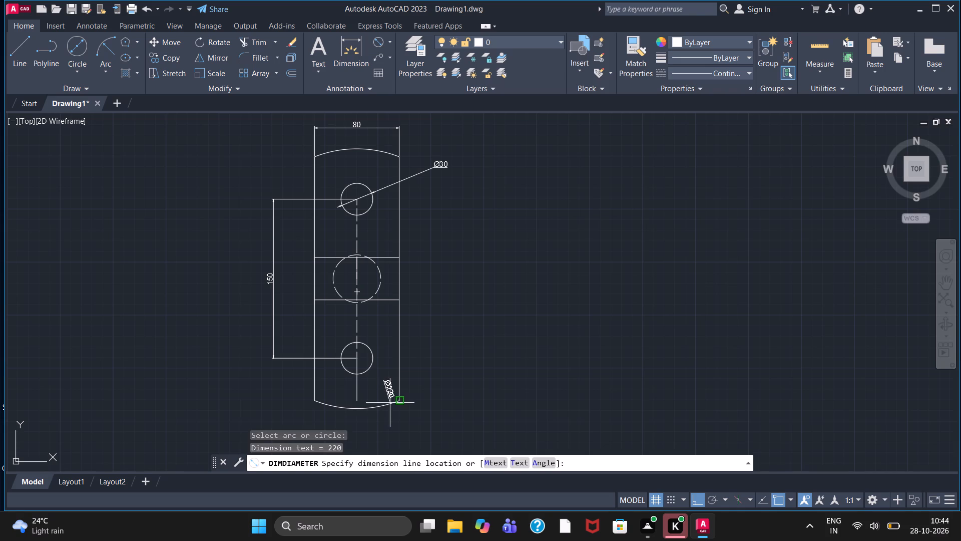
double_click(366, 430)
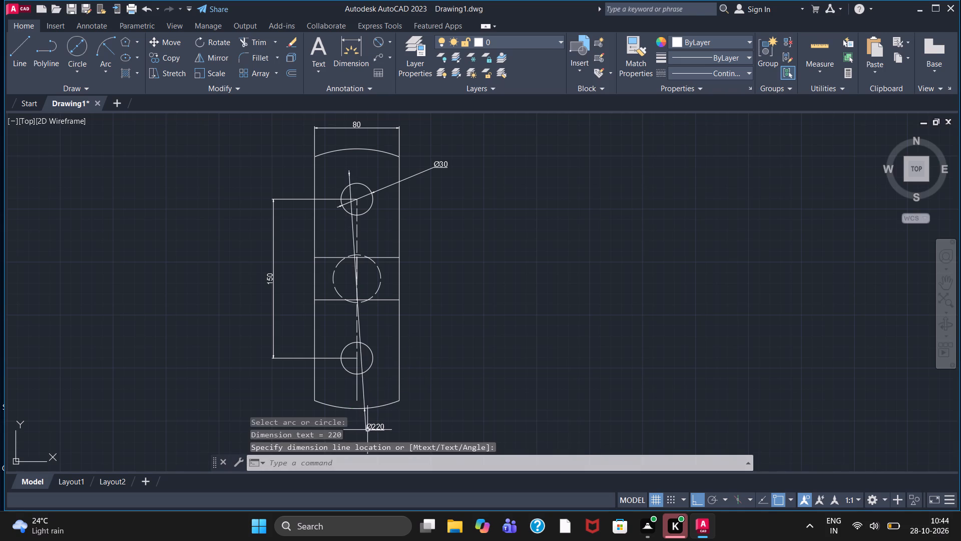
Draw a closed rectangle 35 wide and 230 high with lines in the empty space right of the plate view.
middle_click_drag(392, 424, 398, 395)
scroll(398, 396, "down", 1)
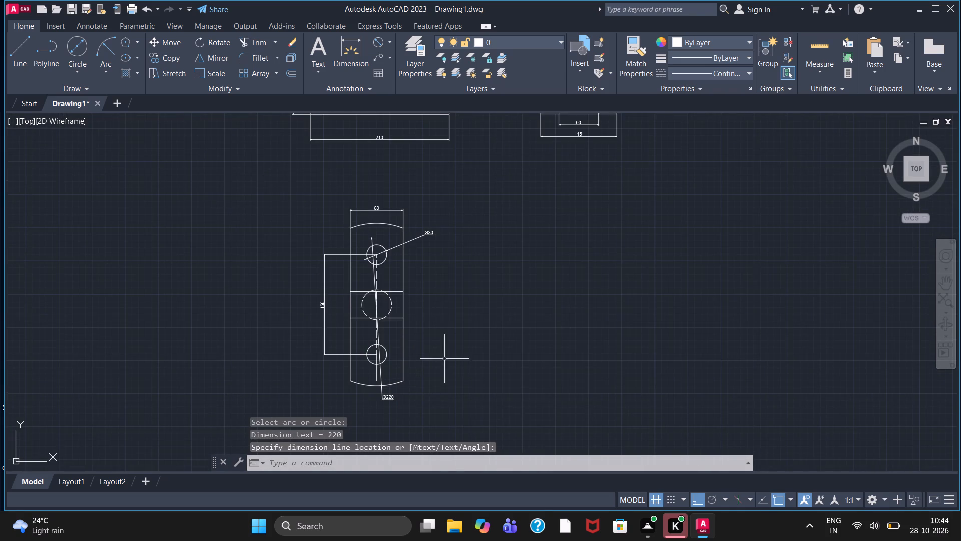
middle_click_drag(444, 359, 288, 378)
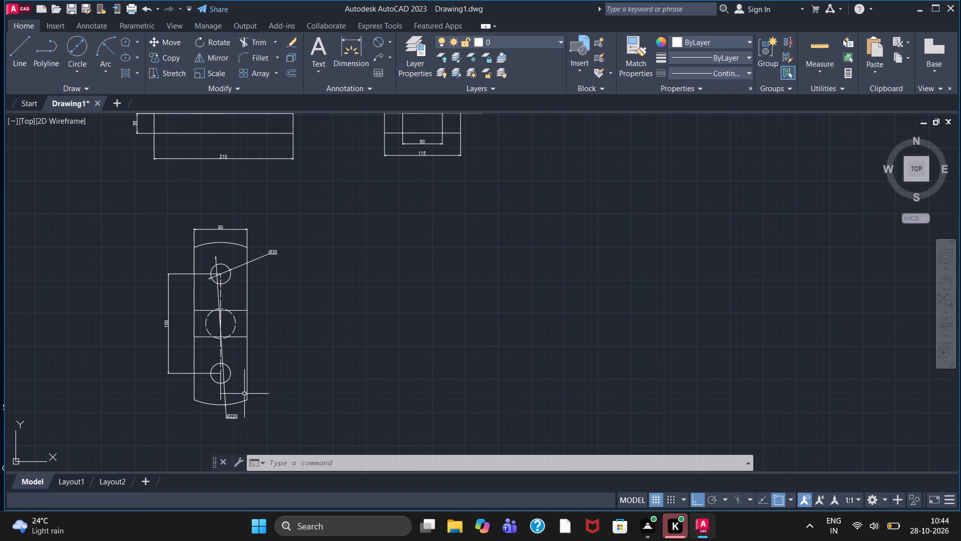
left_click(25, 66)
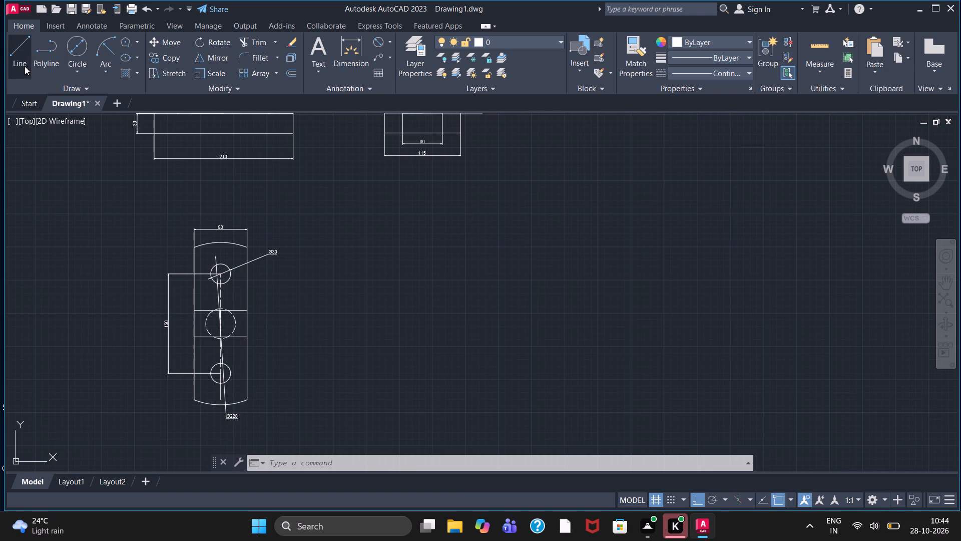
left_click(360, 236)
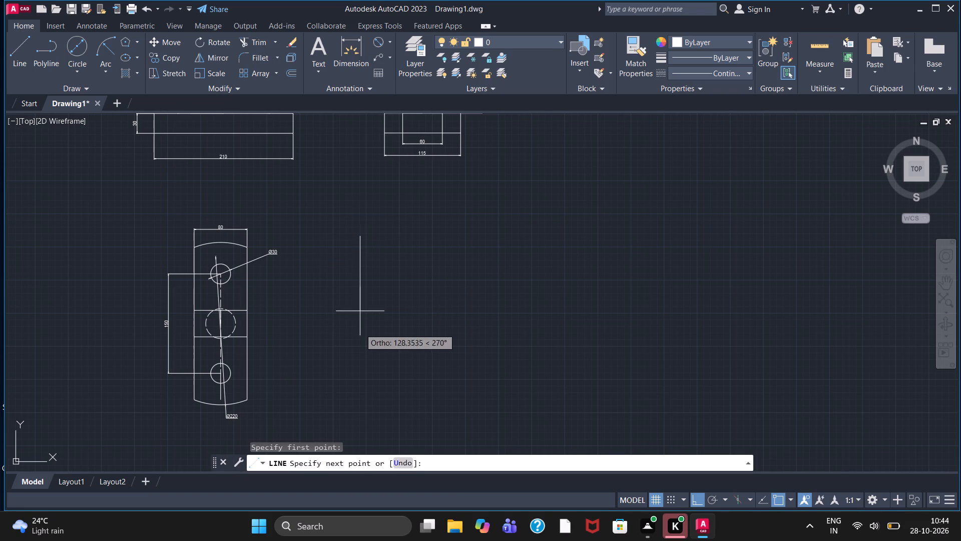
type("230")
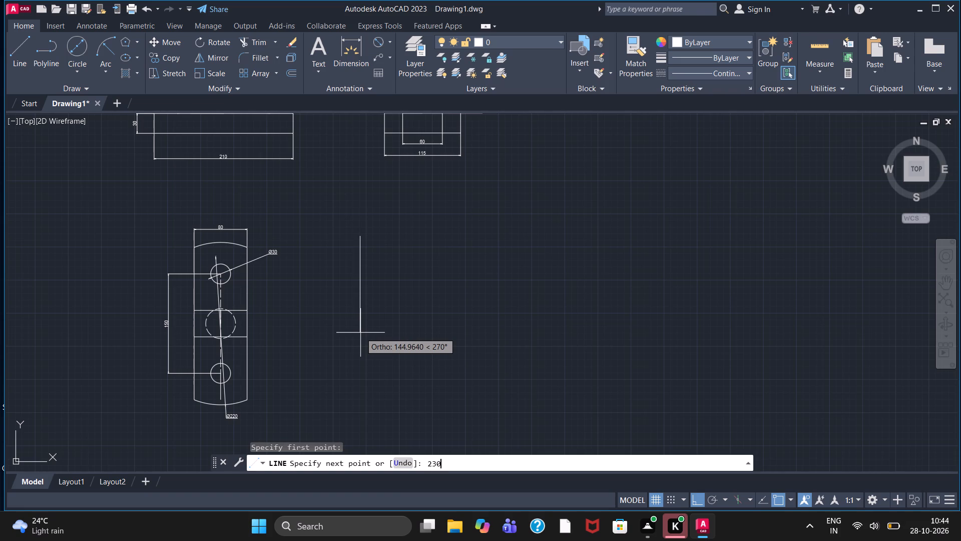
key("Return")
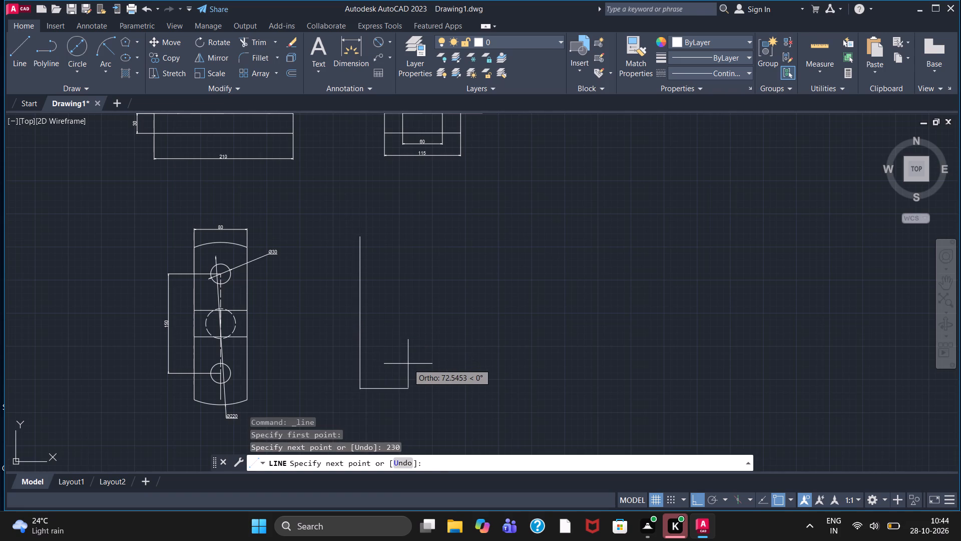
type("35")
key("Return")
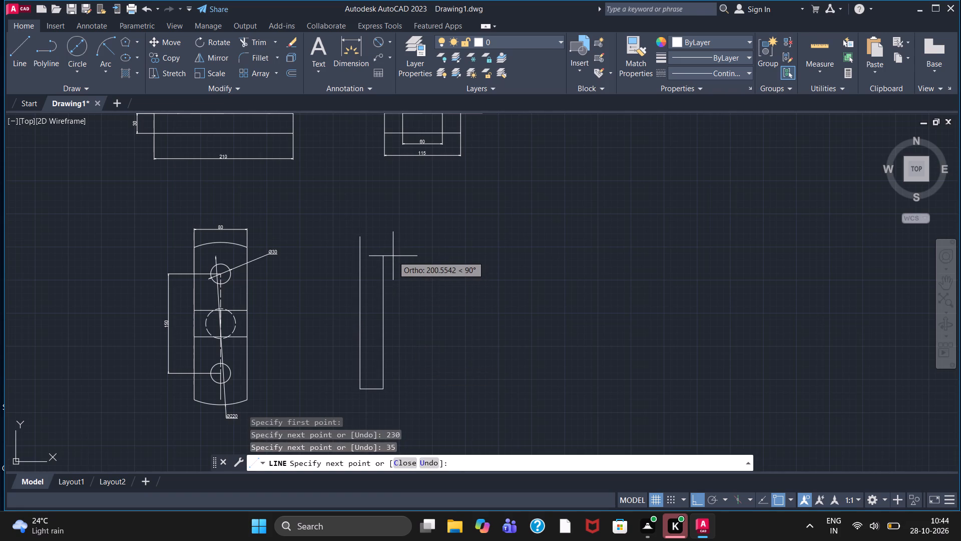
type("230")
key("Return")
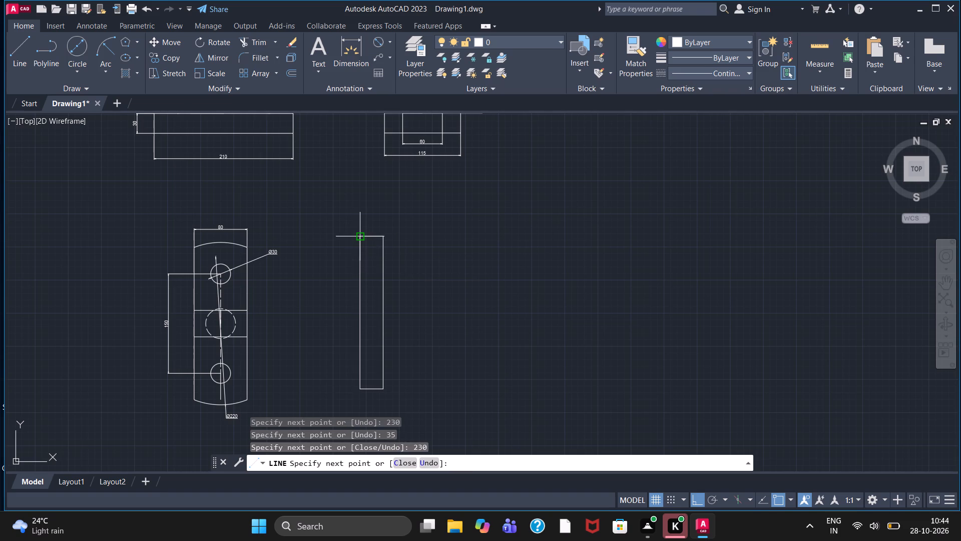
left_click(360, 239)
key("Escape")
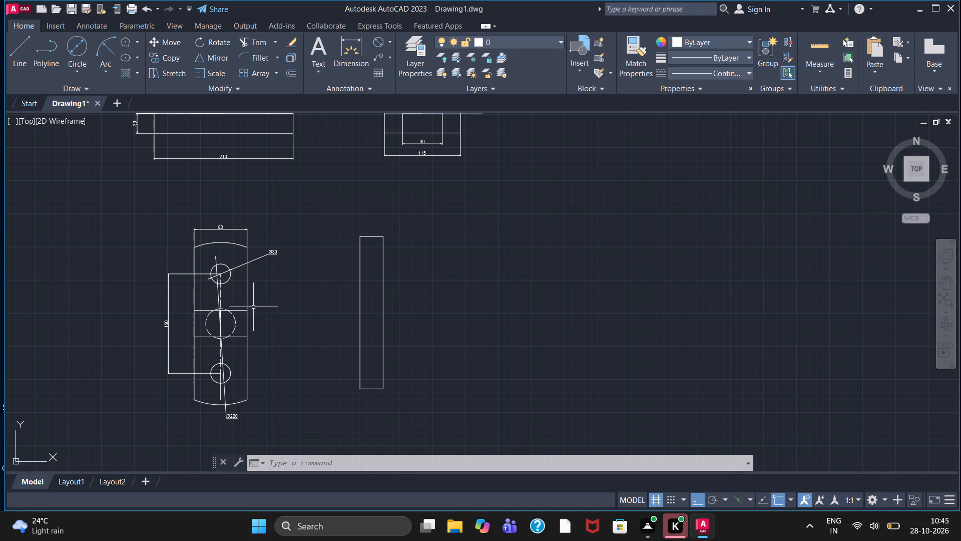
From the midpoint of the tall rectangle's left side, draw connected lines 22.5 up, 40 left, 45 down and 48 right.
left_click(17, 70)
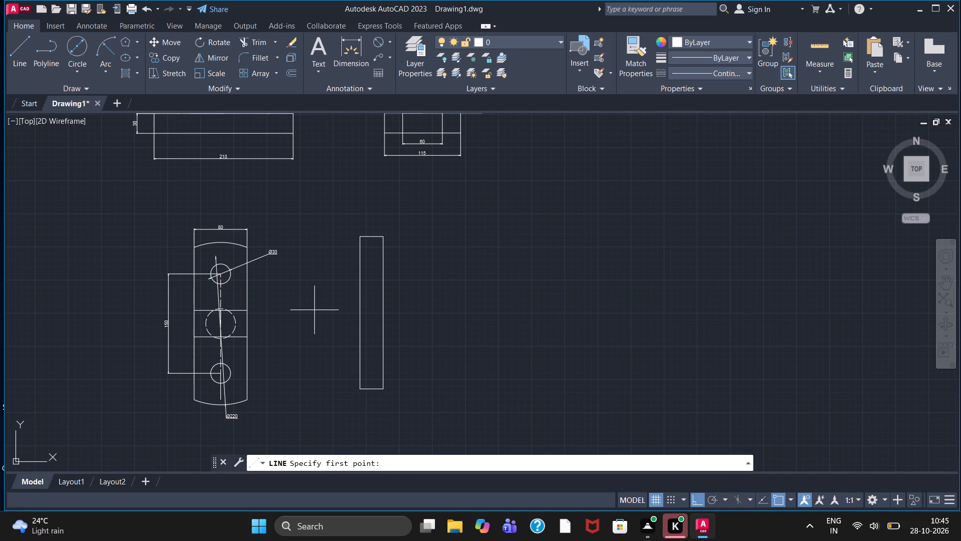
left_click_drag(361, 313, 358, 307)
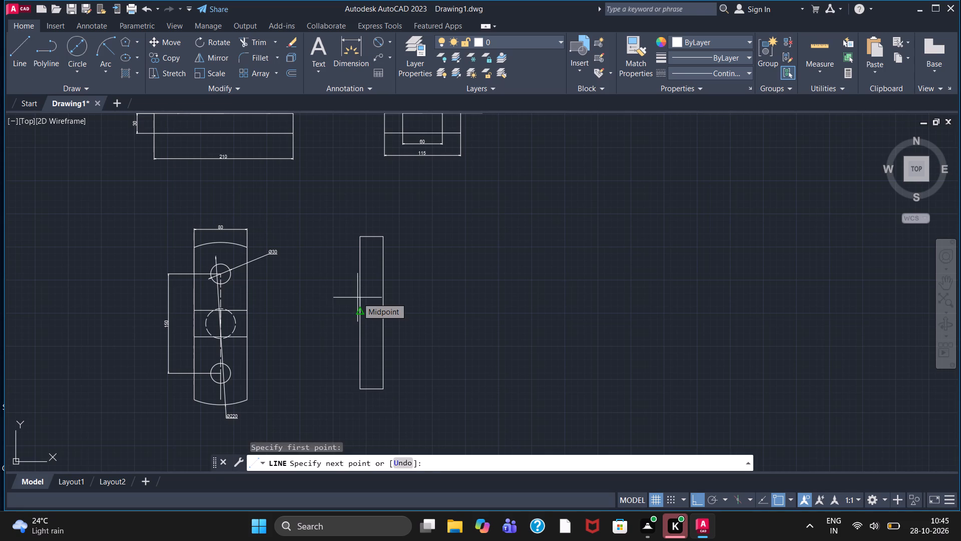
type("22.5")
key("Return")
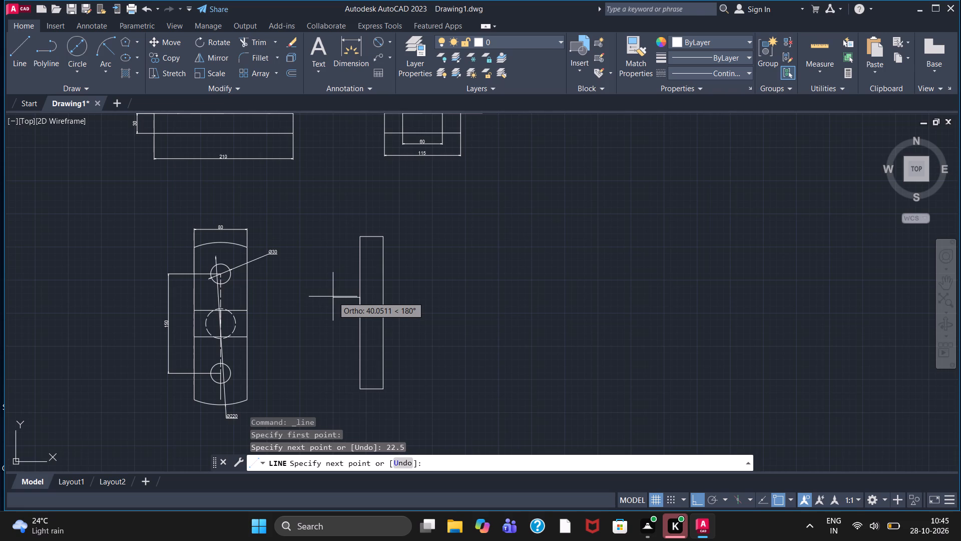
type("40")
key("Return")
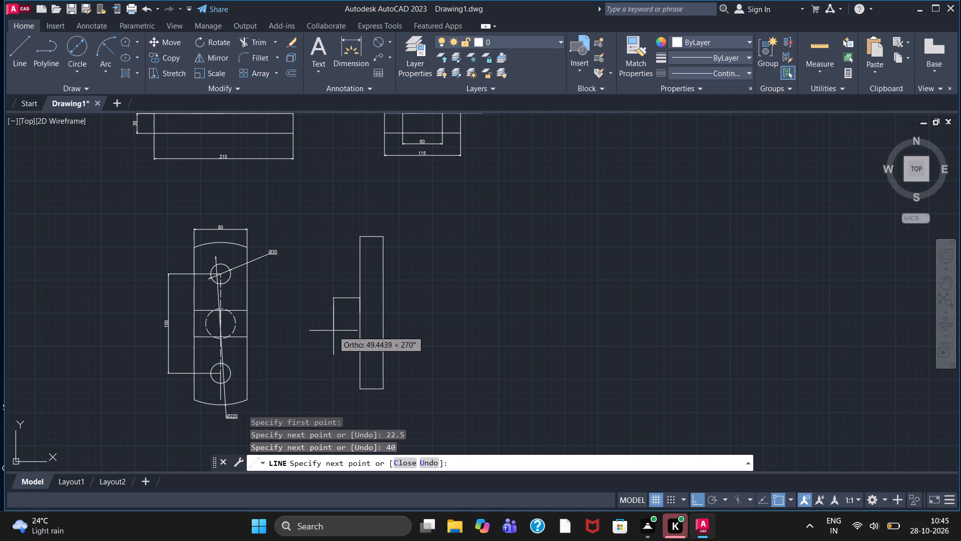
type("45")
key("Return")
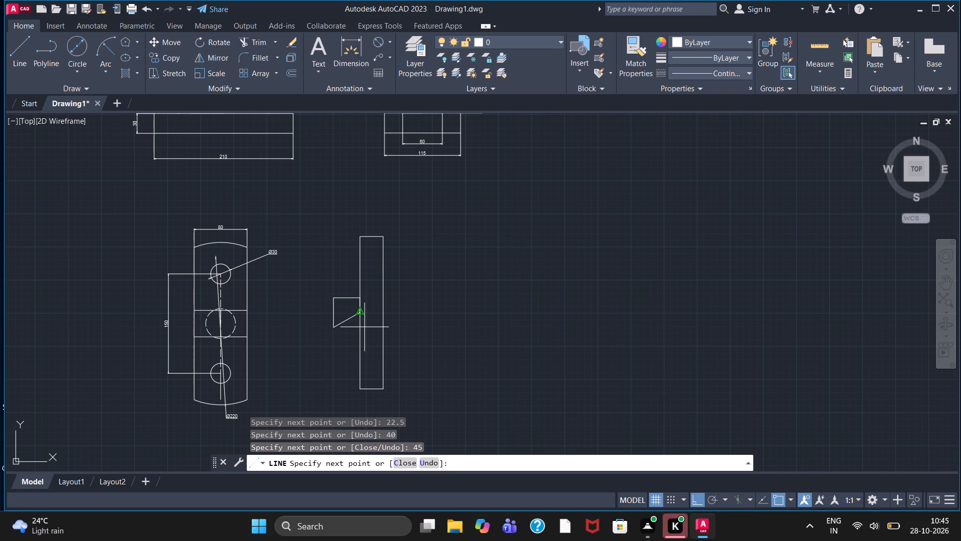
type("48")
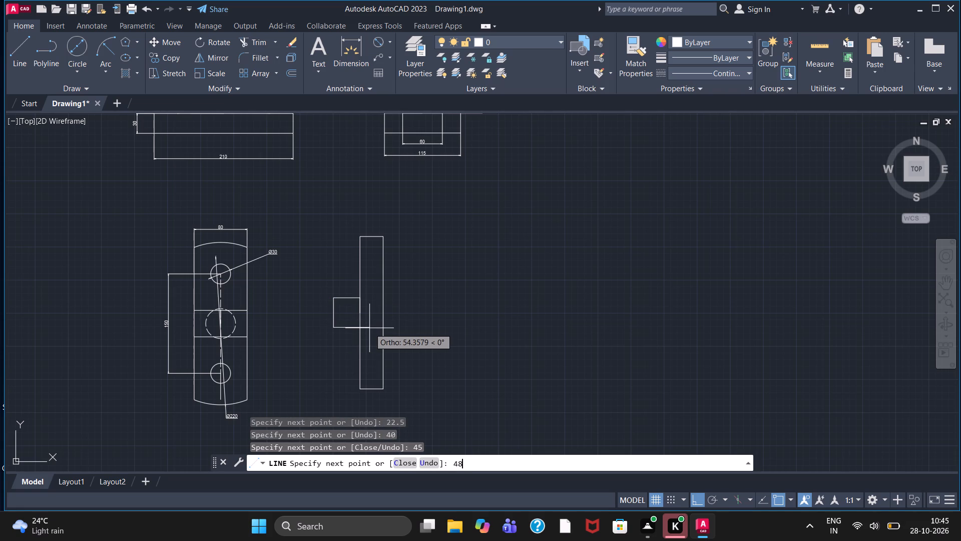
key("Return")
Continue the block outline 40 up and about 5 further, and close it at the block's upper corner on the rectangle's left side.
scroll(369, 328, "up", 3)
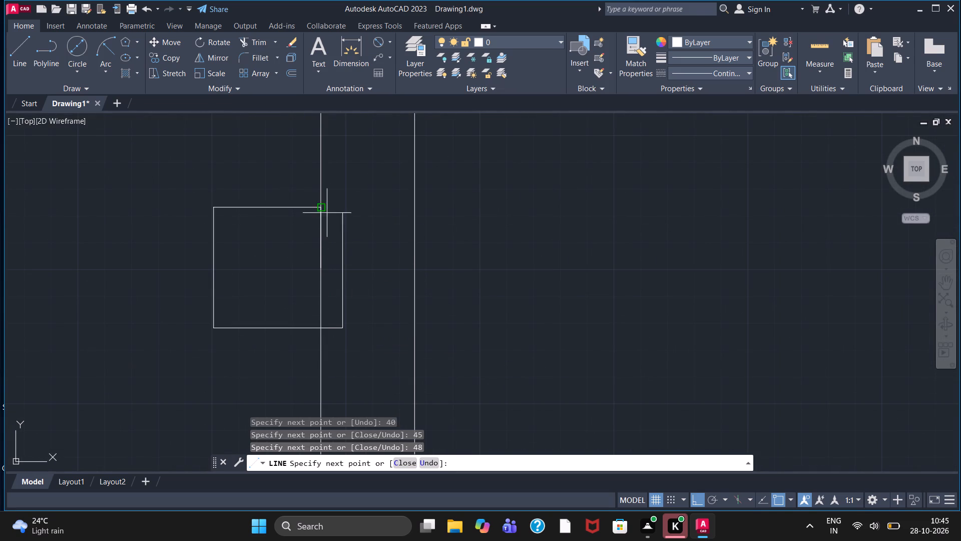
type("40")
key("Return")
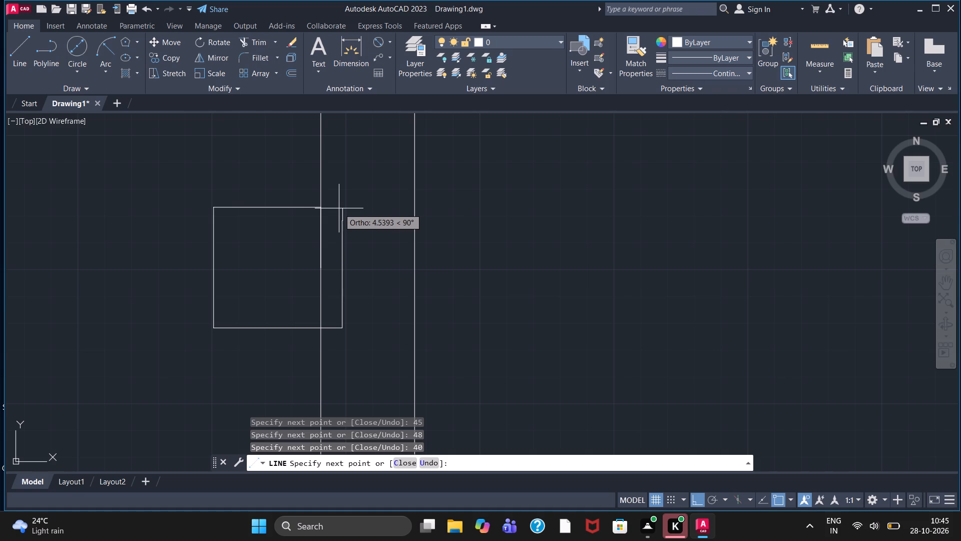
scroll(339, 207, "up", 3)
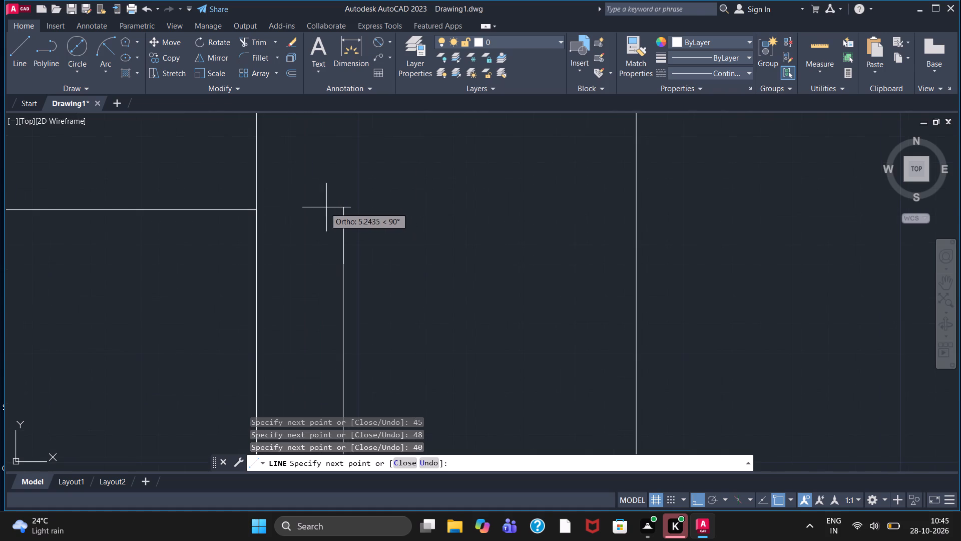
scroll(282, 209, "down", 1)
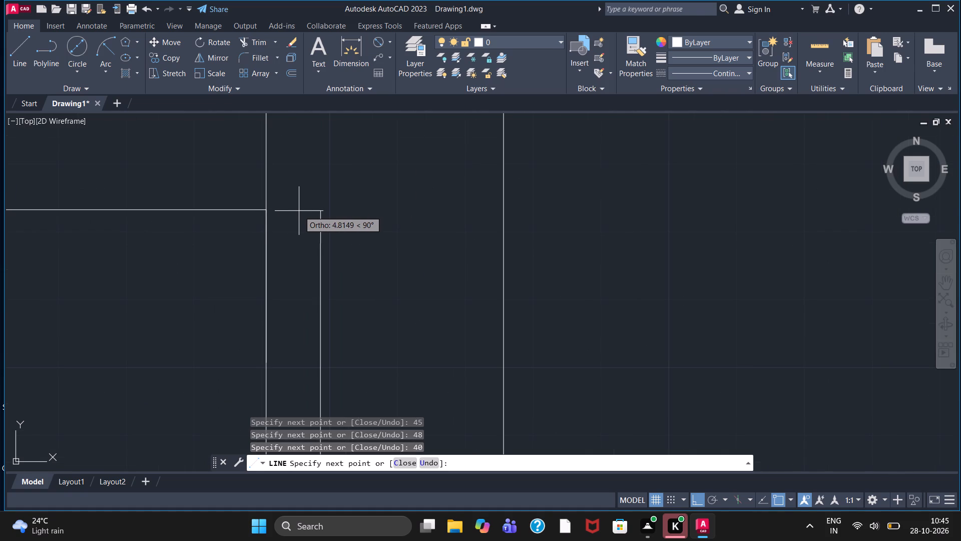
scroll(299, 211, "up", 1)
scroll(299, 211, "down", 2)
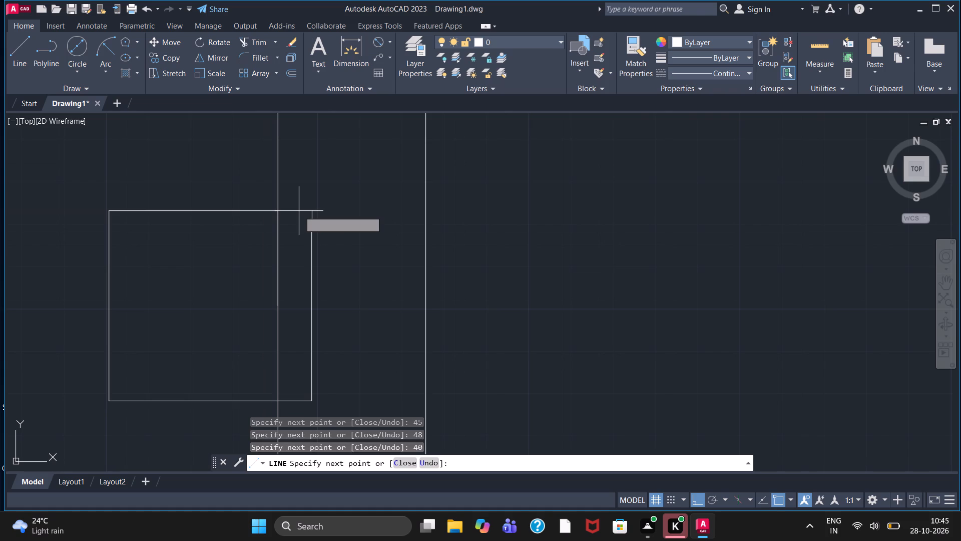
left_click(299, 211)
left_click(279, 214)
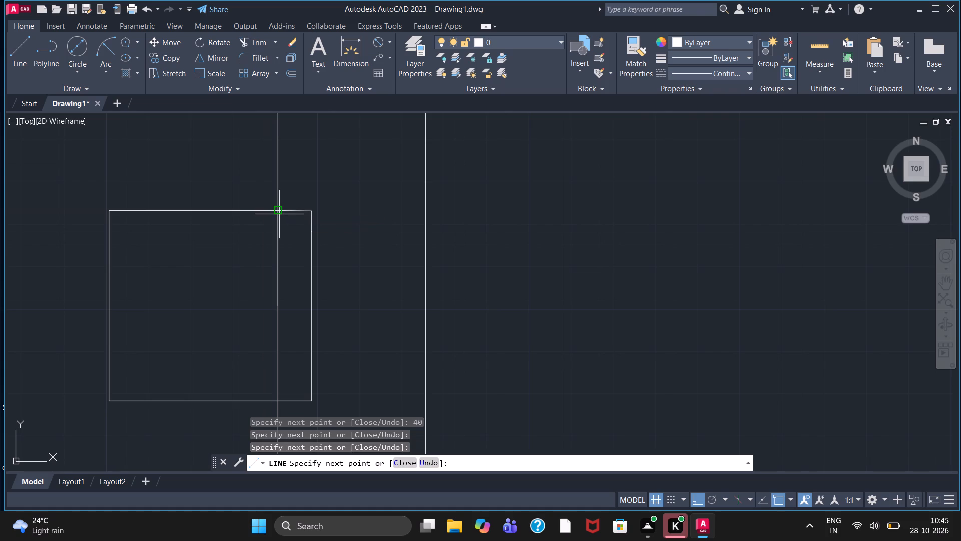
key("Escape")
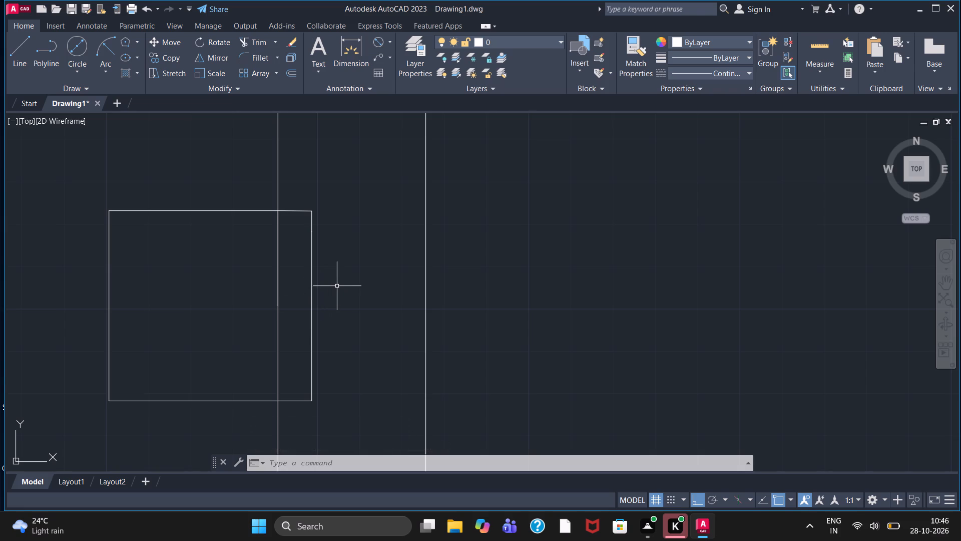
Trim away the part of the tall rectangle's left side that runs through the projecting block.
left_click(246, 39)
left_click(277, 303)
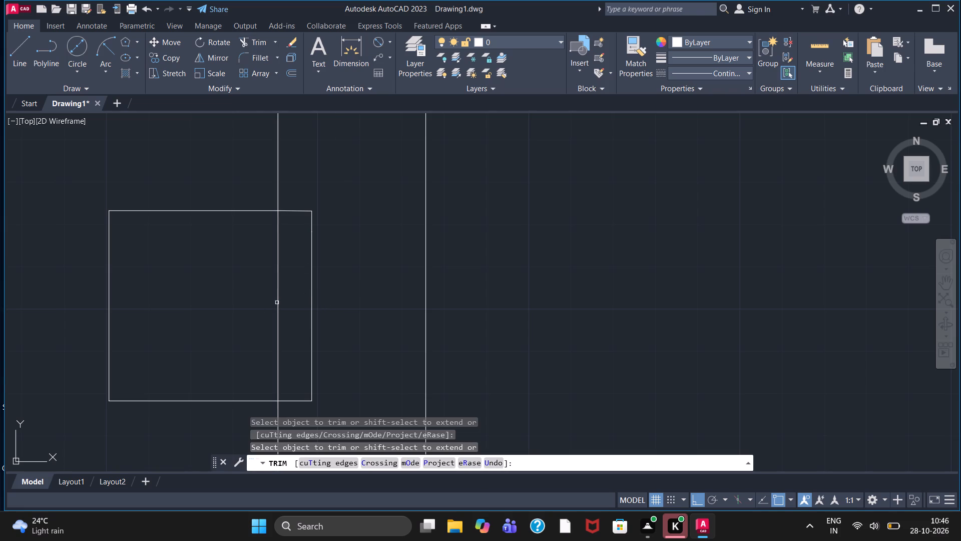
left_click(277, 307)
scroll(266, 319, "down", 2)
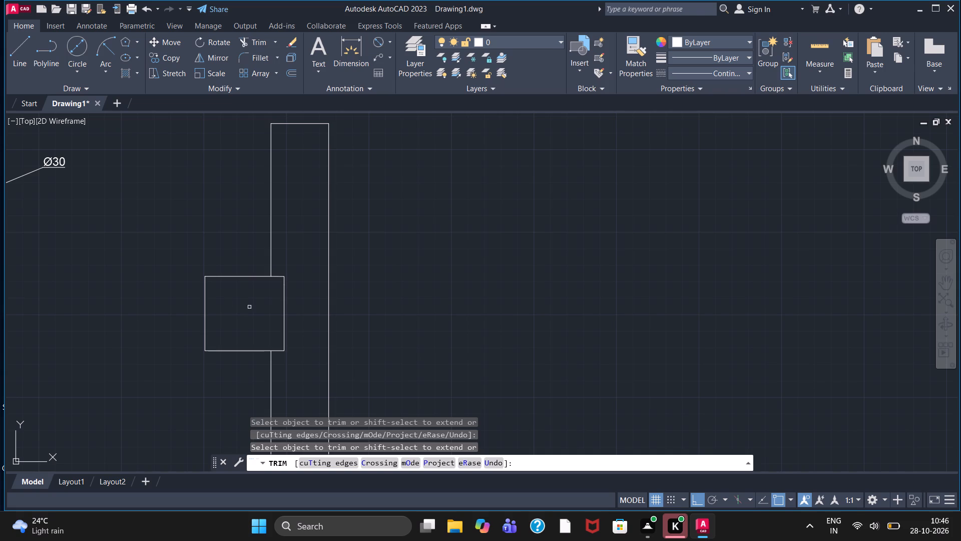
scroll(251, 311, "down", 1)
scroll(251, 311, "up", 1)
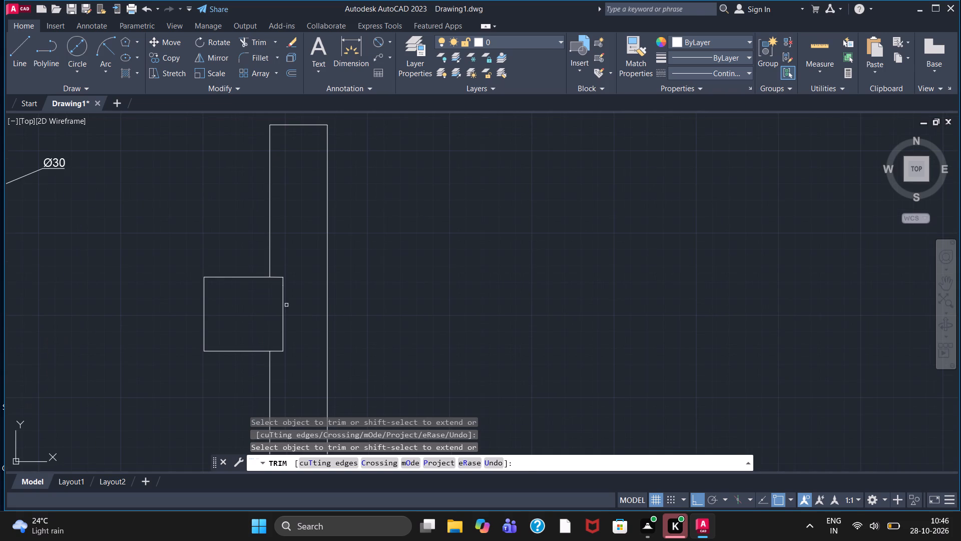
From the midpoint of the tall rectangle's right side, draw connected lines 30 up, 75 right, 60 down and 75 left.
left_click(26, 51)
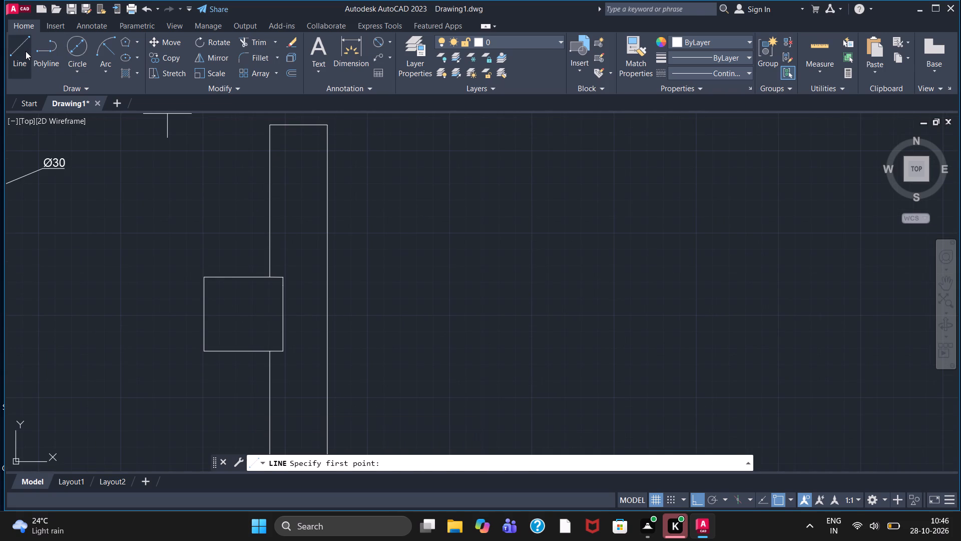
left_click_drag(329, 316, 328, 310)
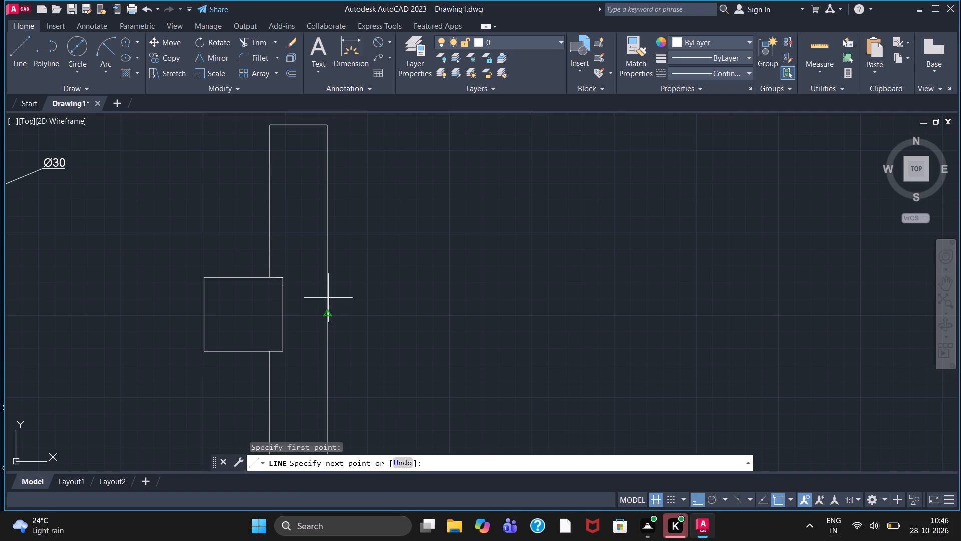
type("30")
key("Return")
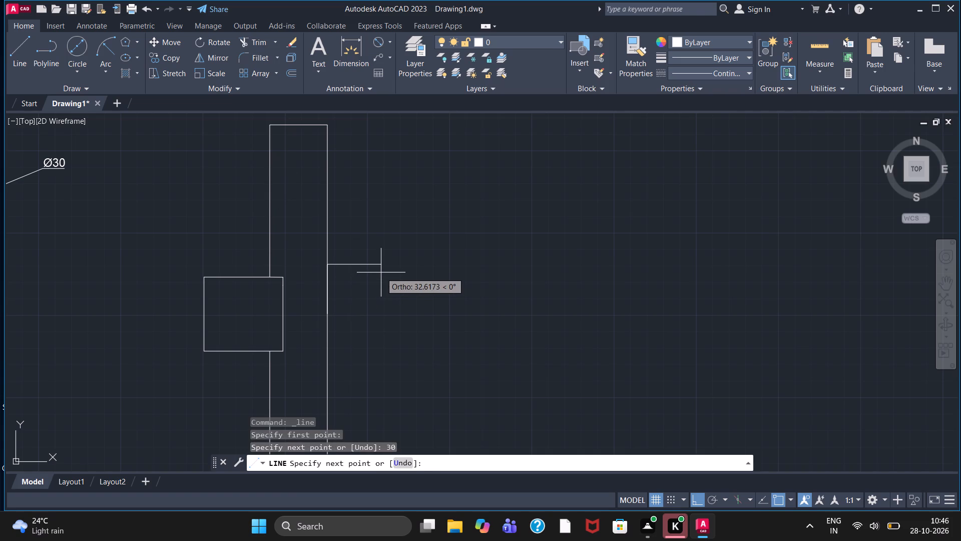
type("75")
key("Return")
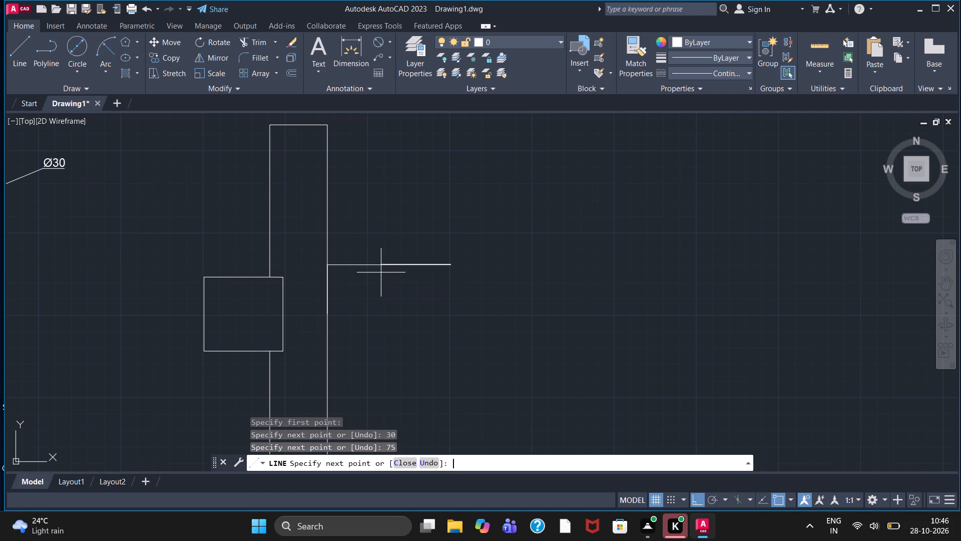
type("60")
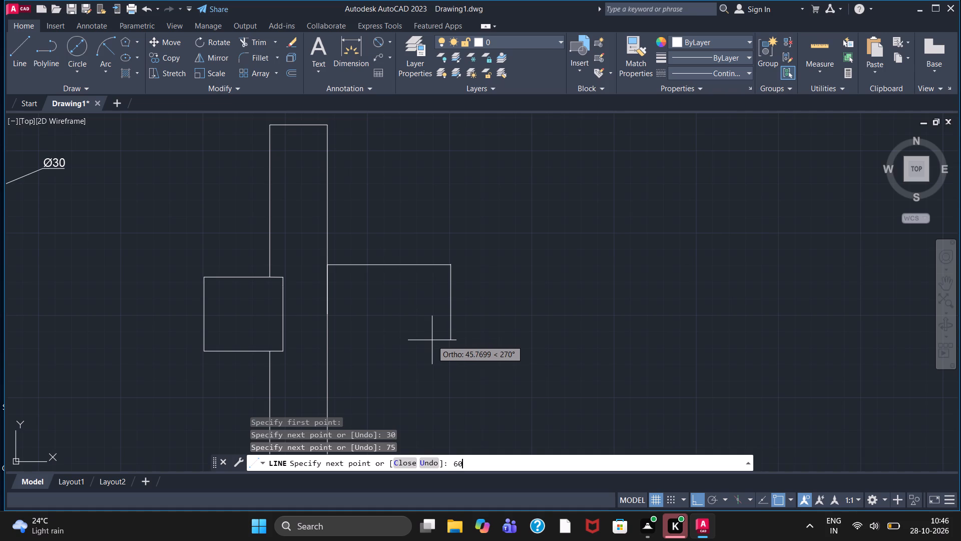
key("Return")
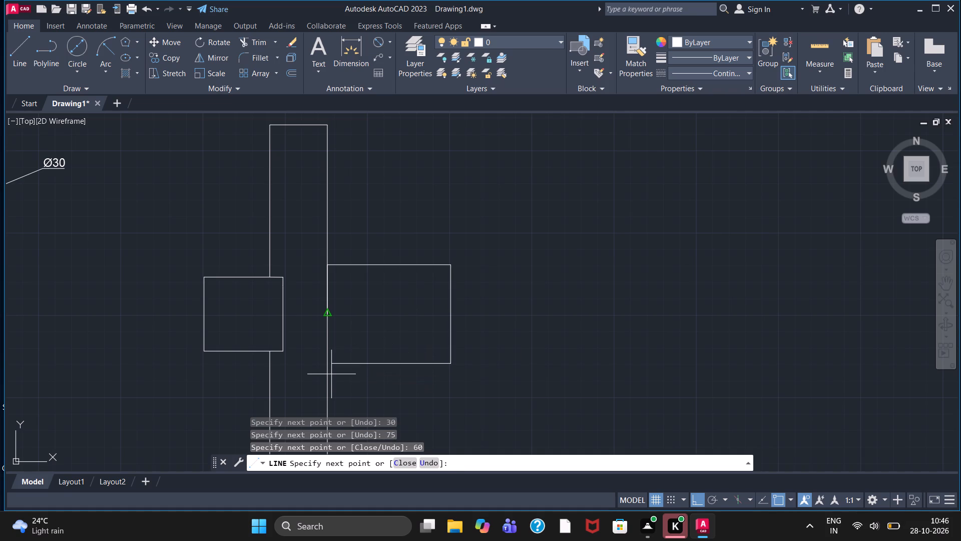
type("75")
key("Return")
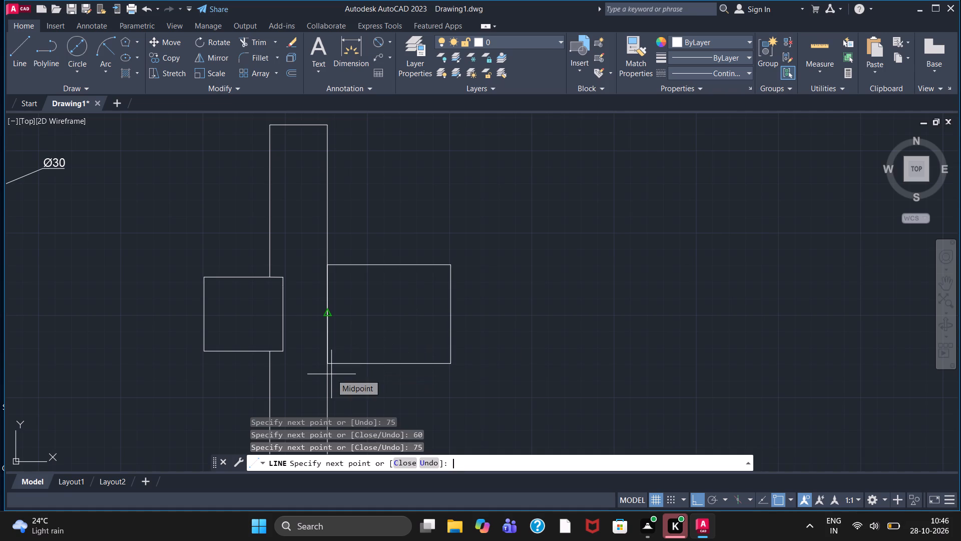
key("Escape")
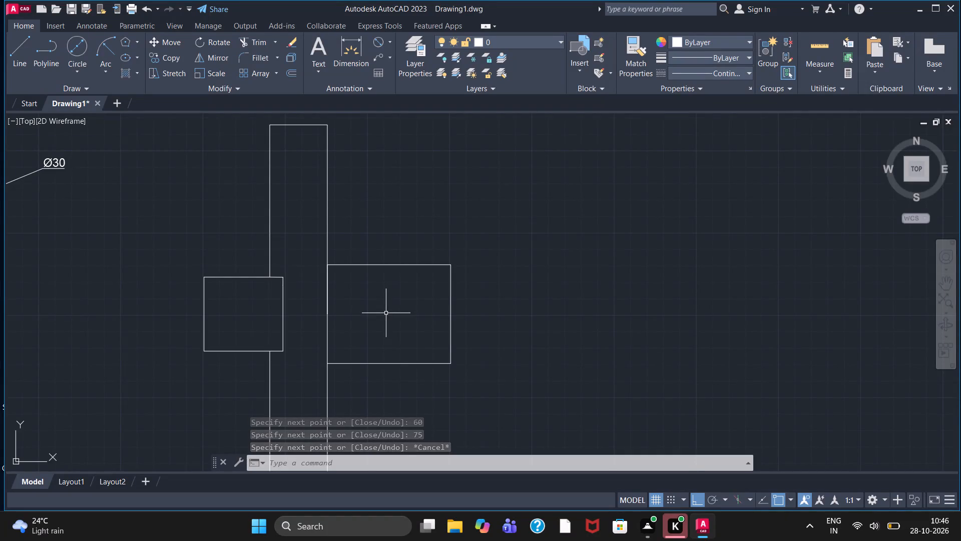
With the dashed ACAD linetype, draw a horizontal line about 115 long from the small block's right side to just past the larger block.
left_click(708, 74)
left_click(718, 111)
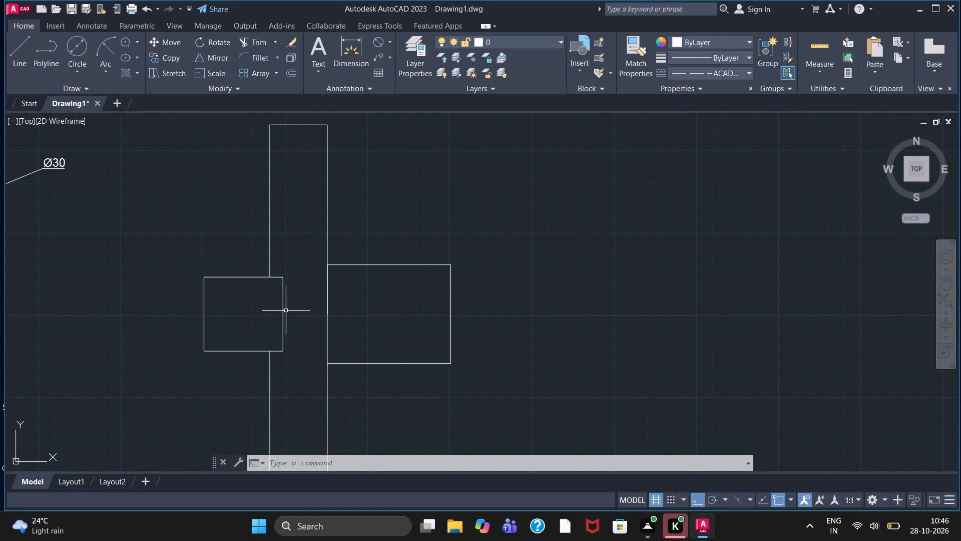
left_click(13, 61)
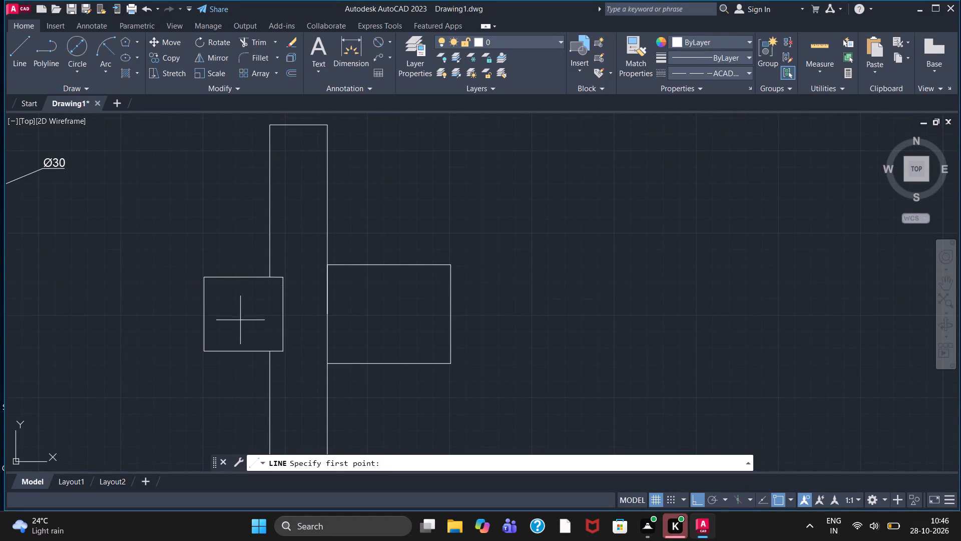
double_click(283, 313)
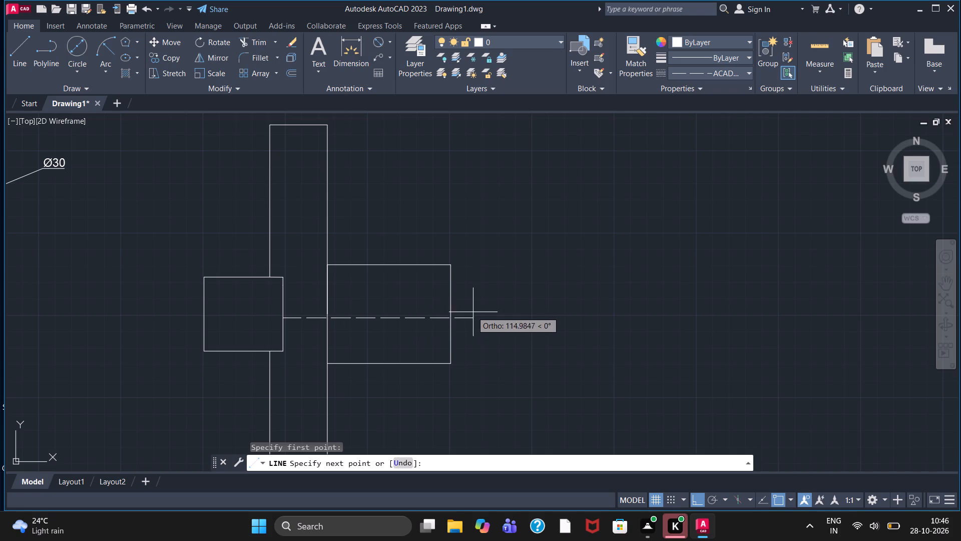
double_click(471, 317)
right_click(471, 317)
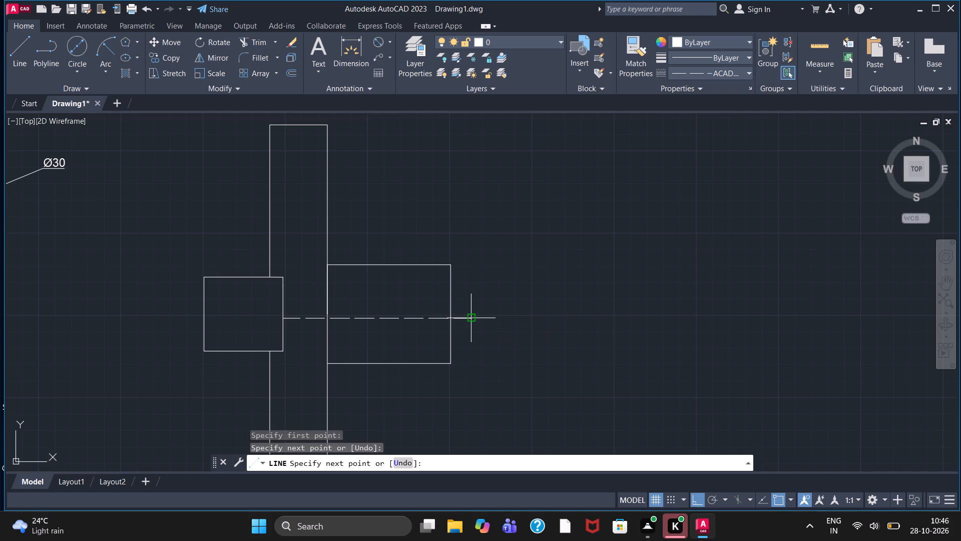
double_click(489, 324)
scroll(490, 324, "down", 2)
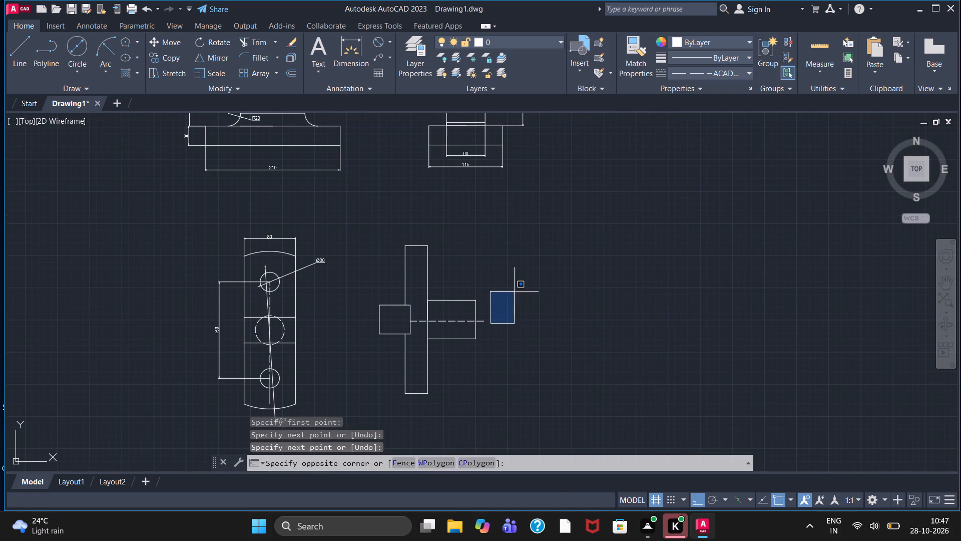
left_click(510, 263)
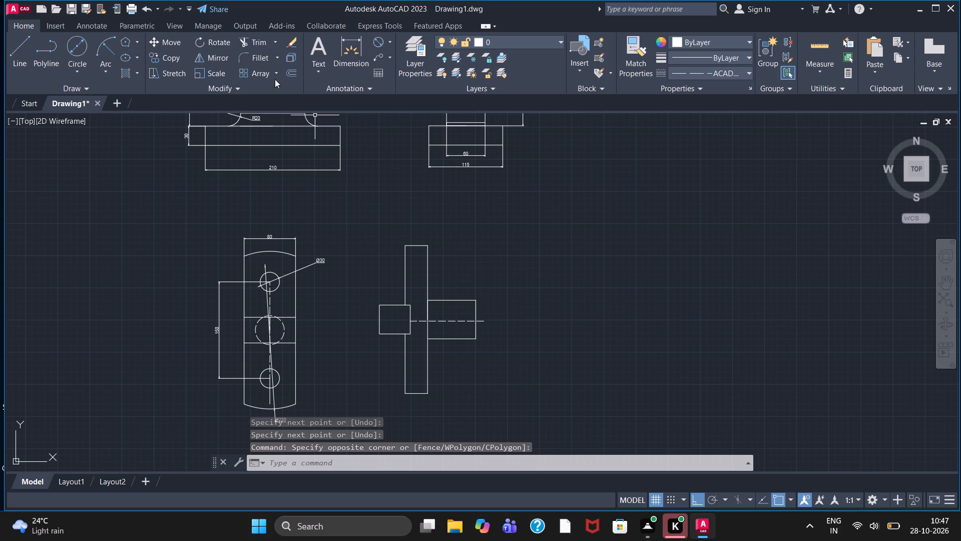
Using Offset with the Through option, add five successive horizontal lines upward from the tall rectangle's bottom edge.
left_click(295, 74)
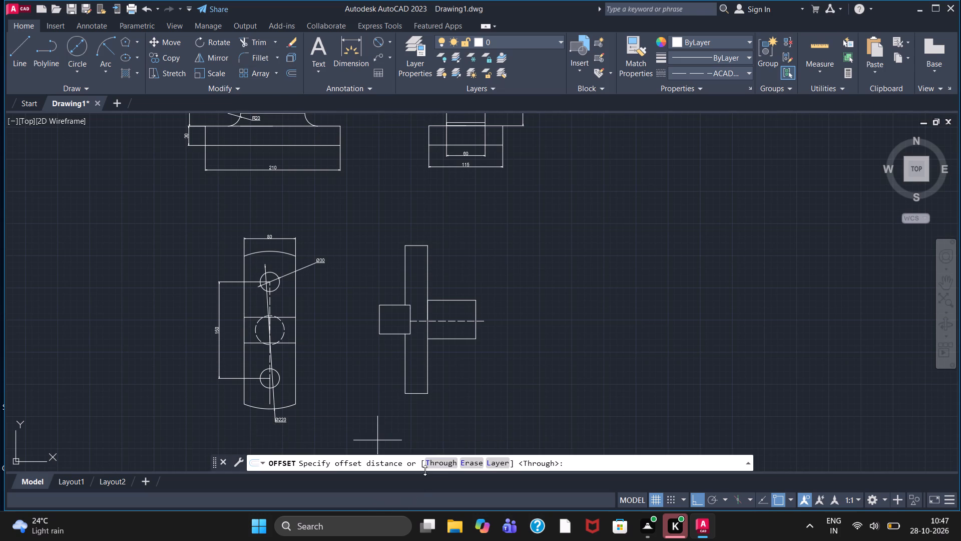
left_click(434, 463)
scroll(417, 400, "up", 2)
left_click(417, 382)
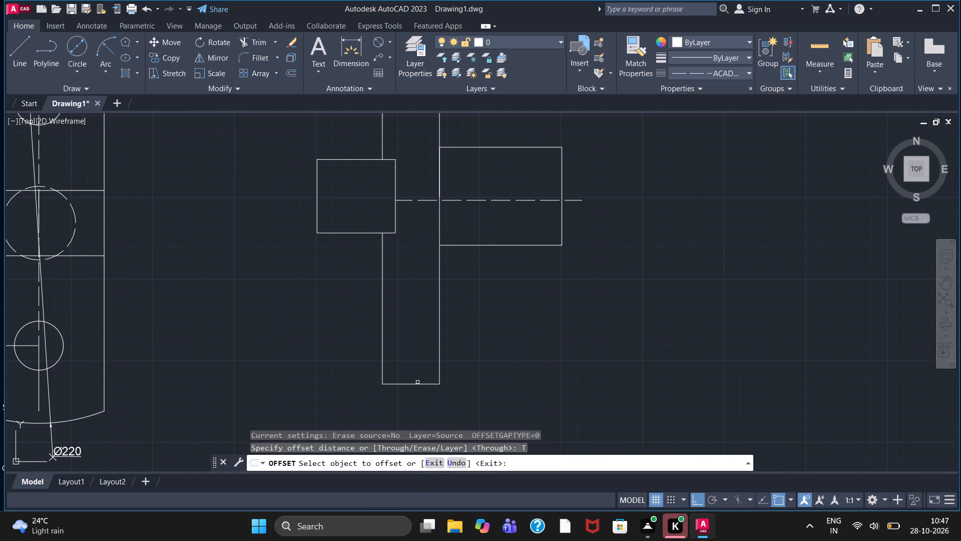
left_click(416, 383)
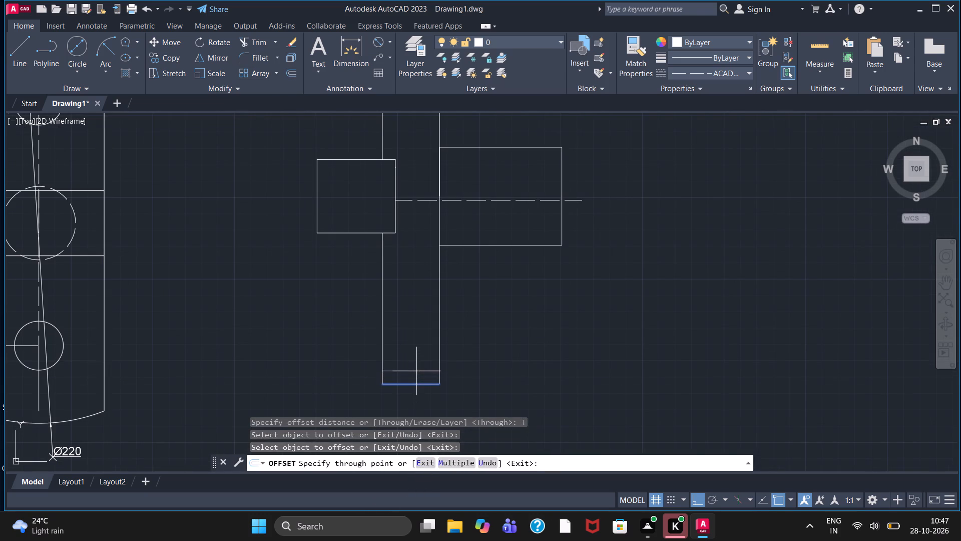
left_click(415, 365)
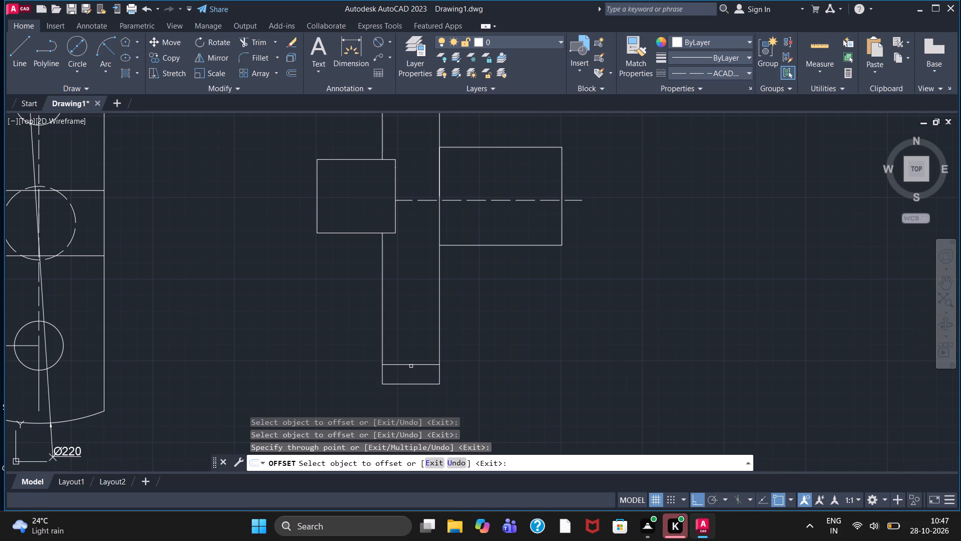
left_click(410, 366)
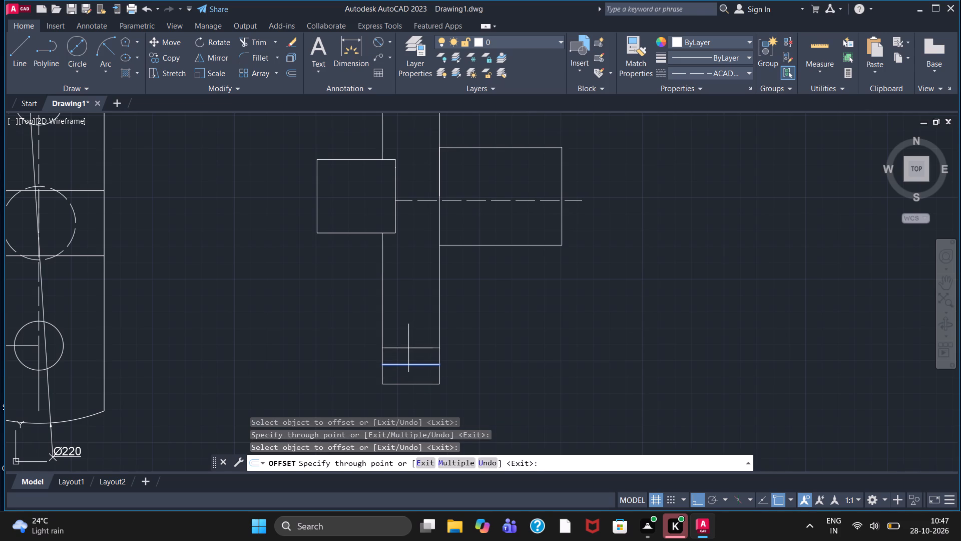
left_click(408, 348)
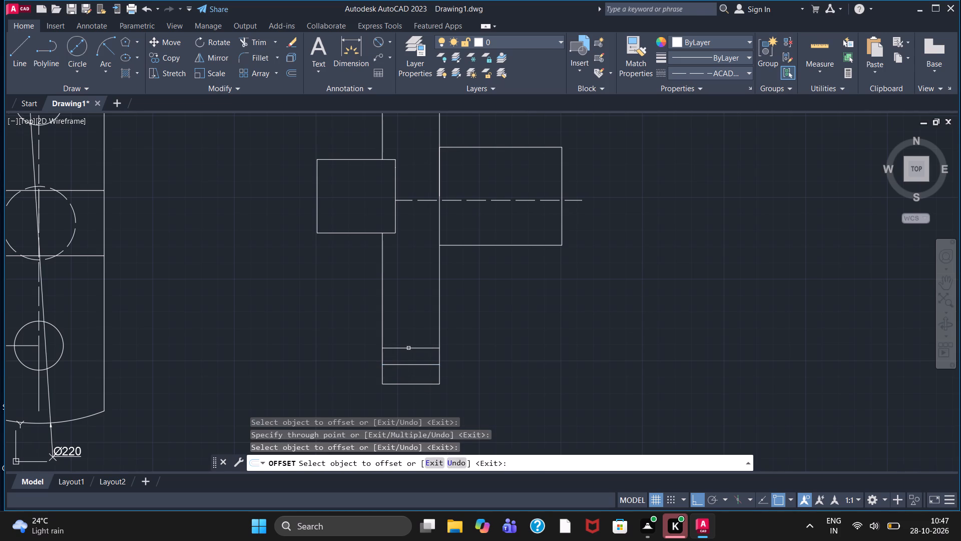
left_click(408, 348)
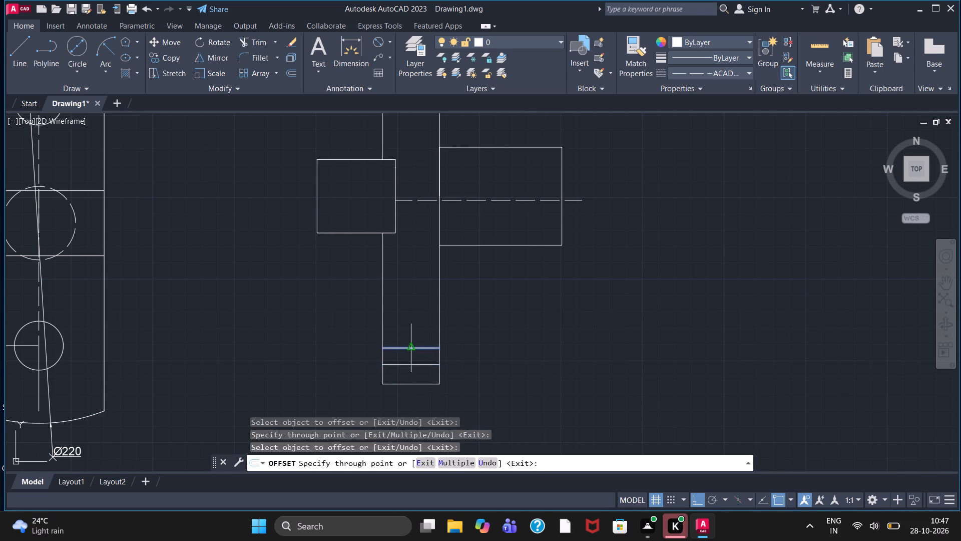
left_click(404, 327)
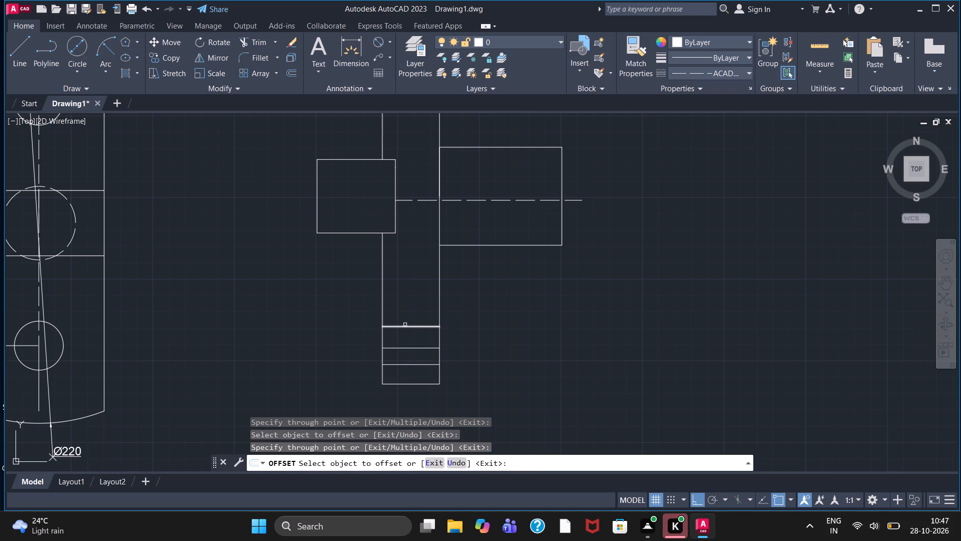
left_click(406, 327)
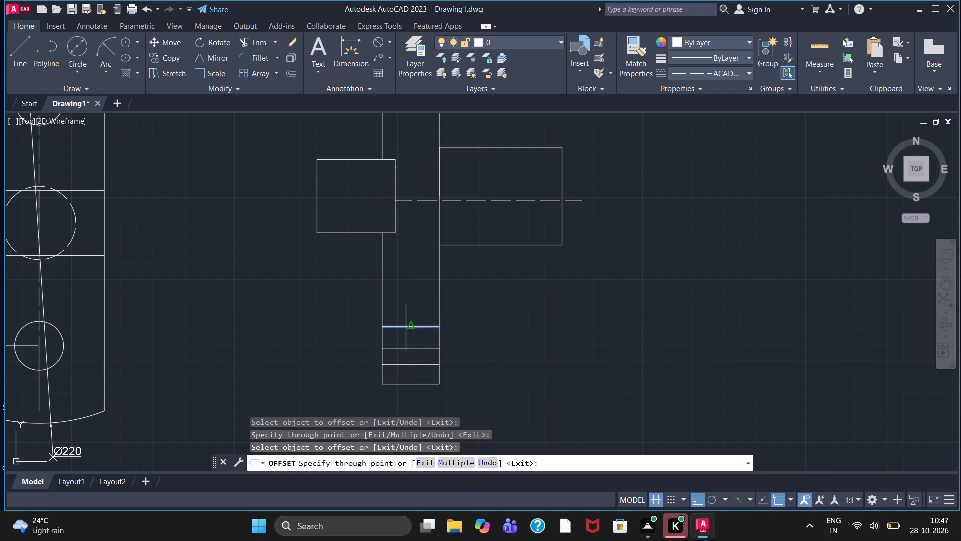
left_click(406, 306)
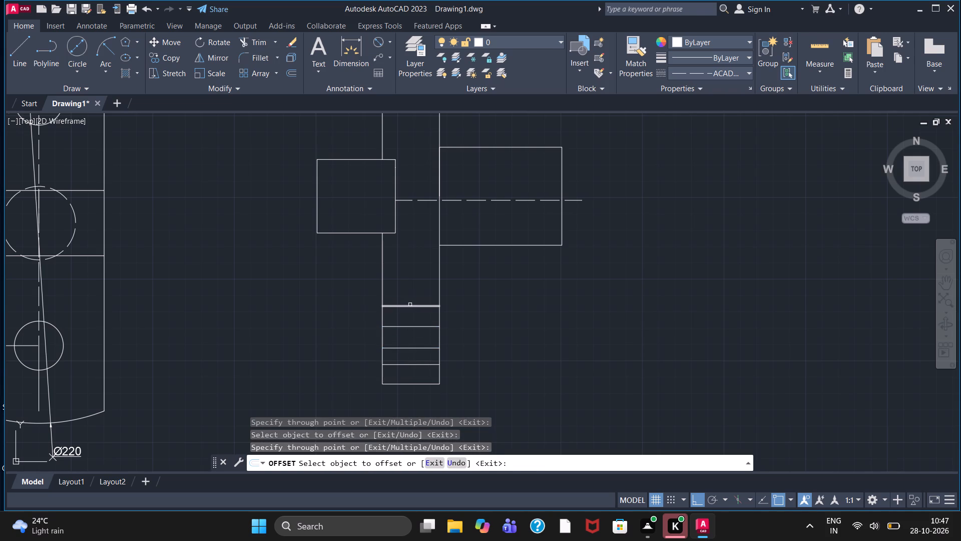
left_click(410, 307)
left_click(411, 298)
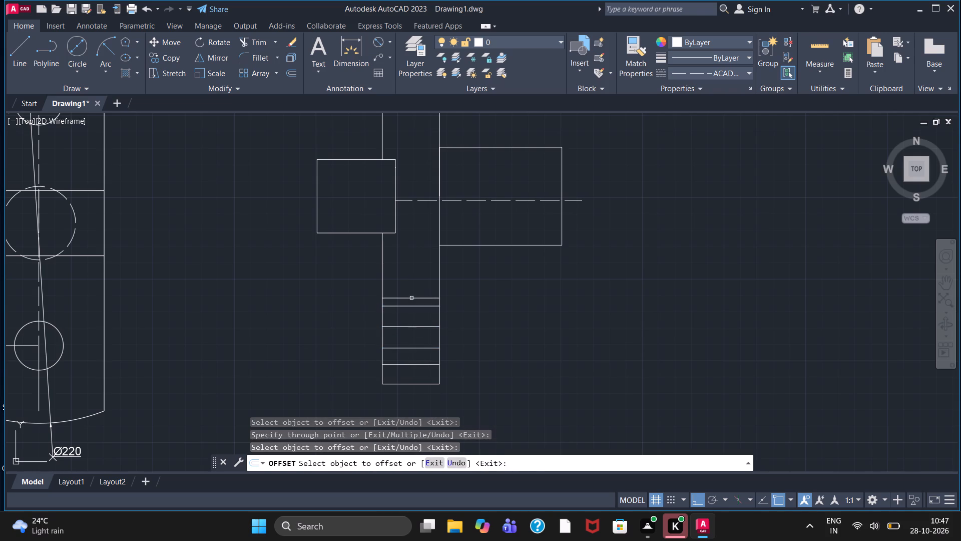
With Offset's Through option, add three successive horizontal lines downward from the tall rectangle's top edge.
middle_click_drag(414, 269, 412, 393)
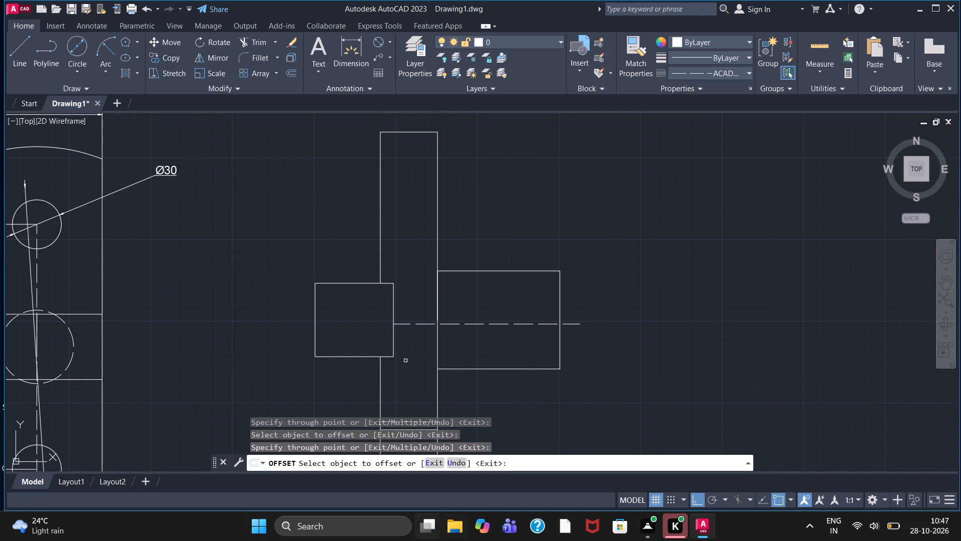
left_click(409, 132)
left_click(409, 143)
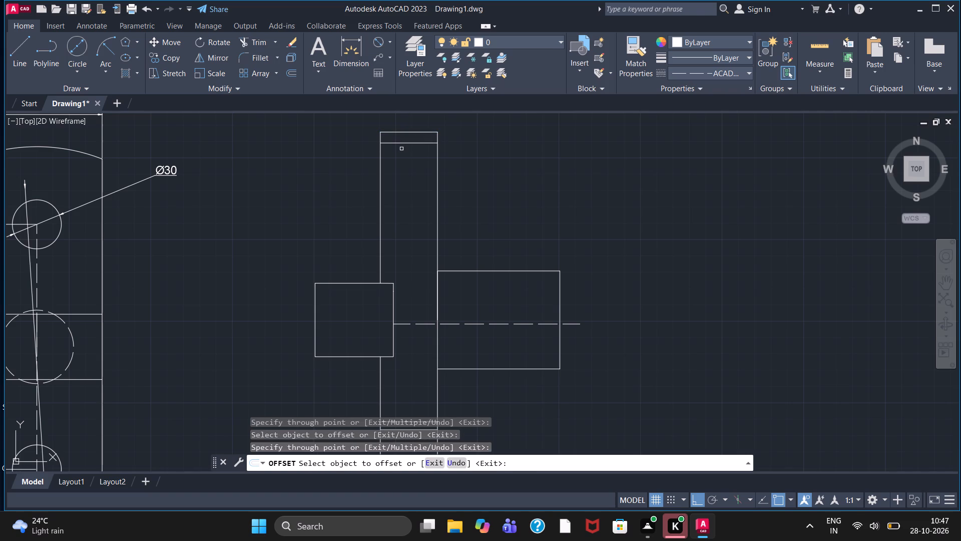
left_click(409, 143)
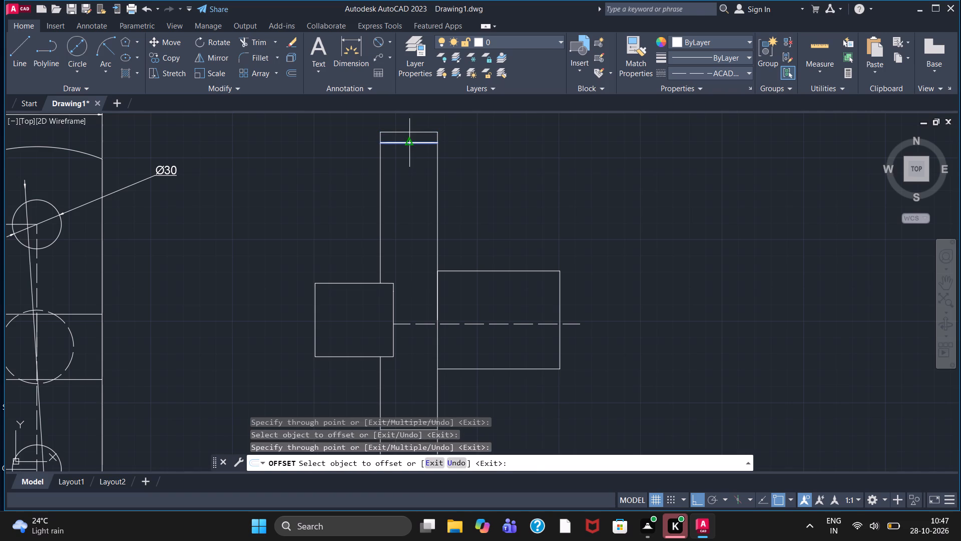
left_click(408, 149)
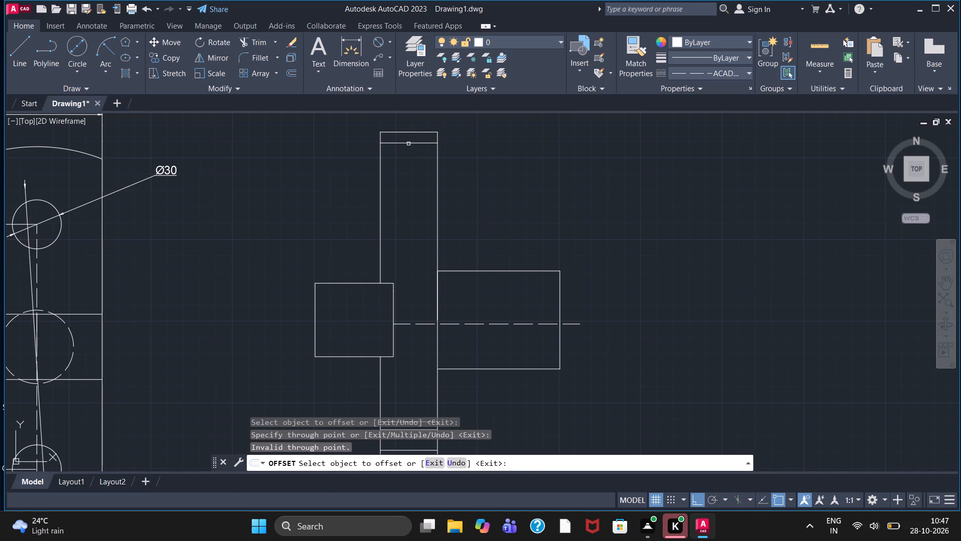
scroll(408, 144, "up", 2)
left_click(409, 142)
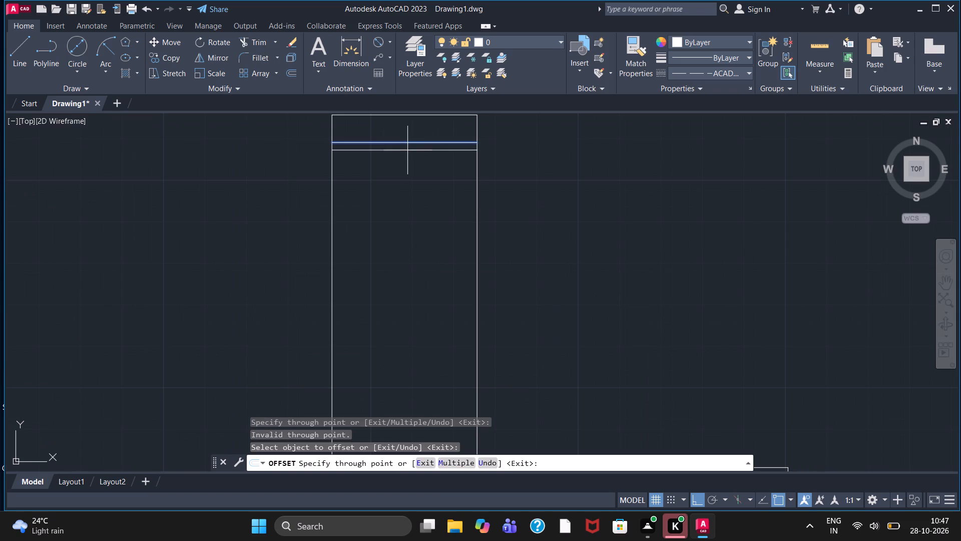
left_click(407, 151)
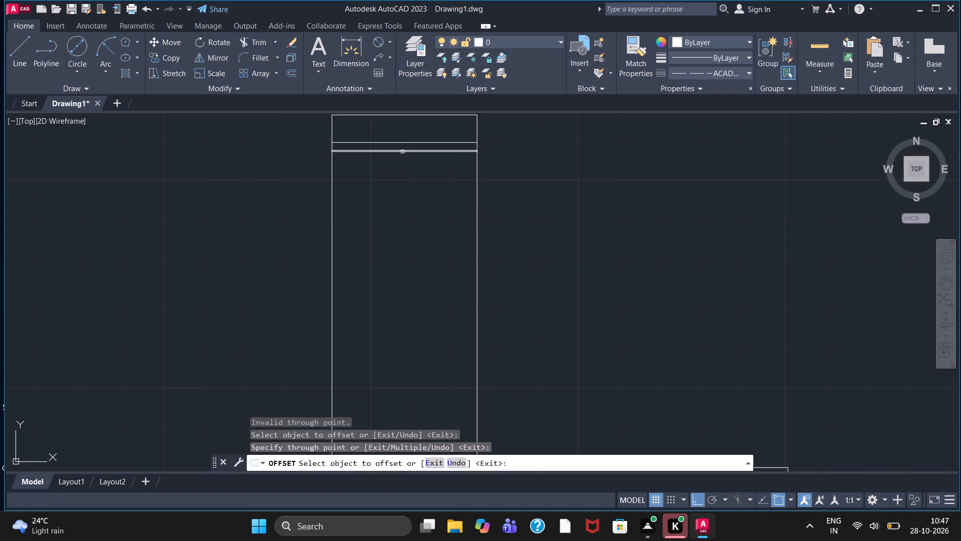
left_click(402, 152)
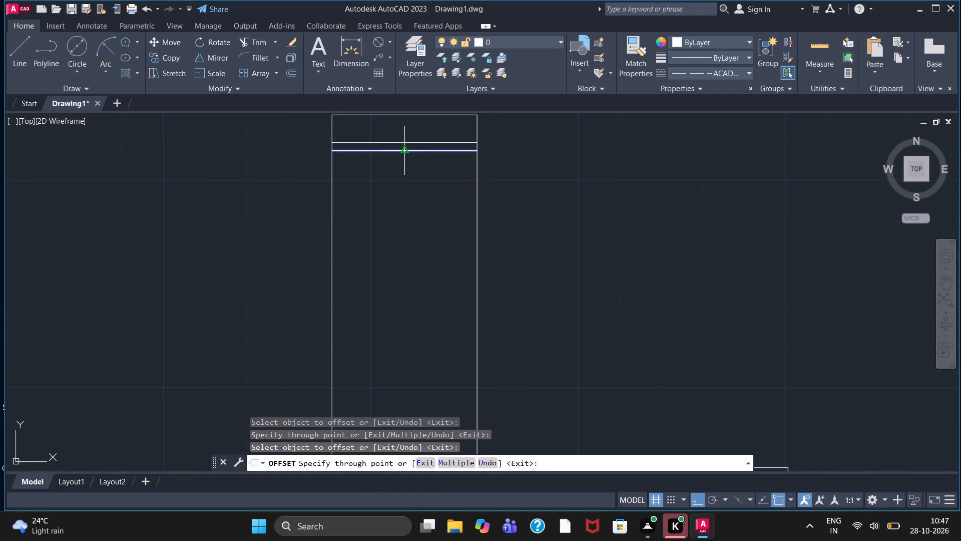
left_click(398, 180)
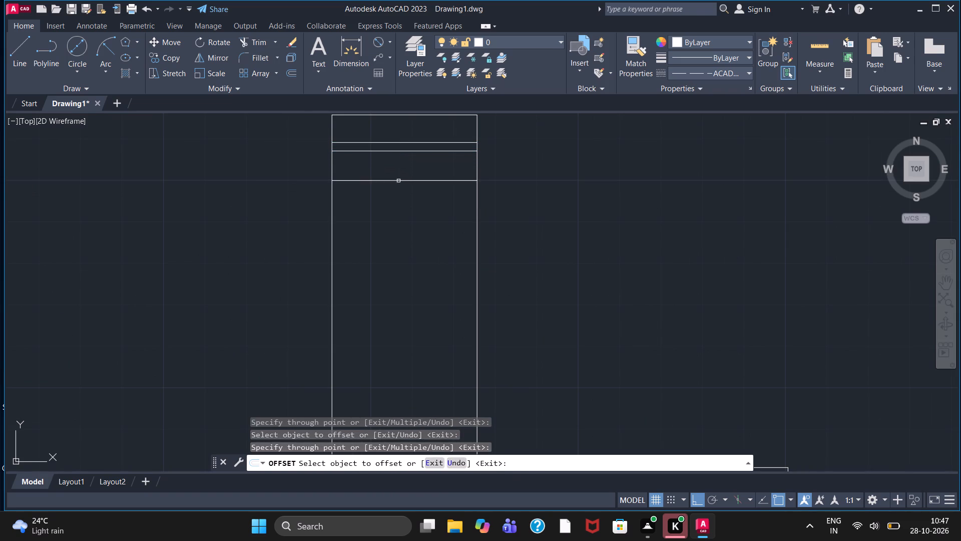
Offset four more successive horizontal lines downward from the third line below the tall rectangle's top edge, and end Offset.
left_click(398, 180)
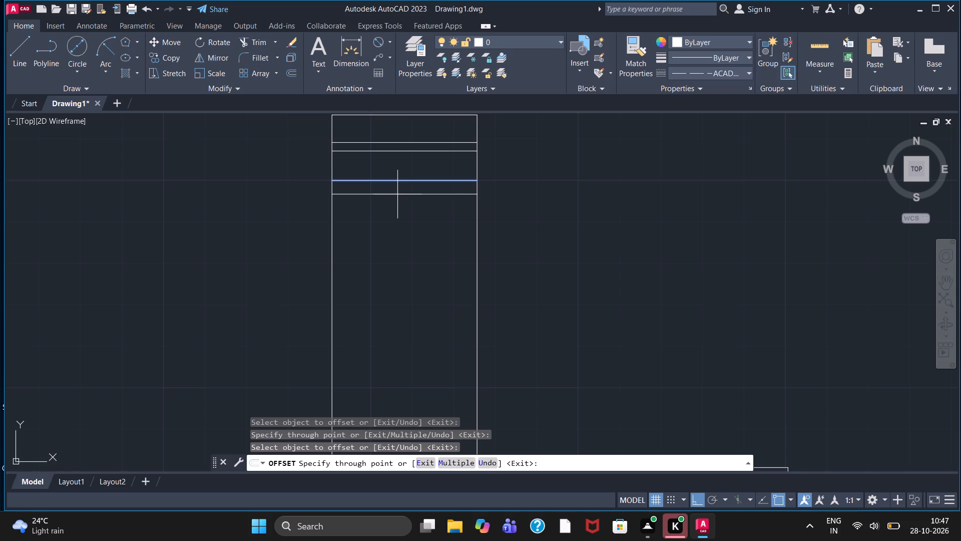
left_click(397, 194)
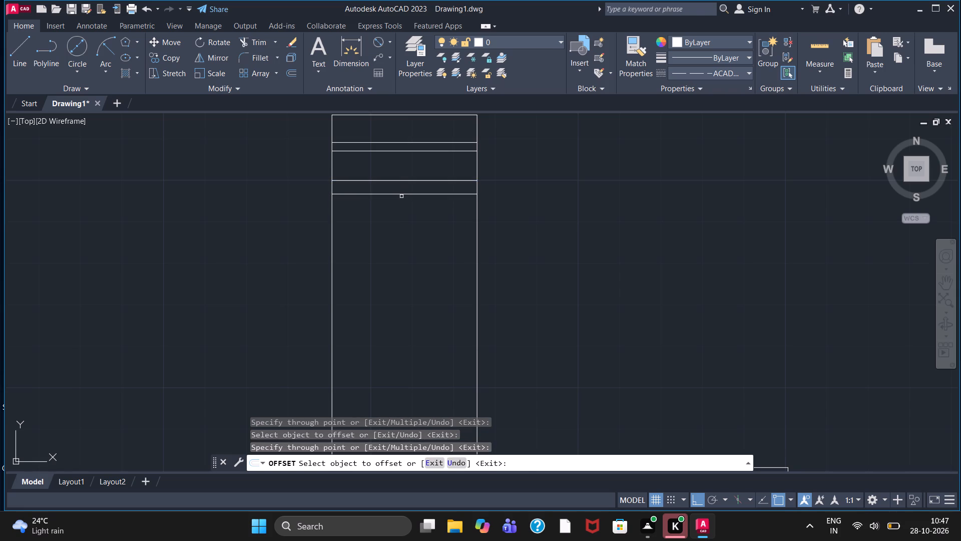
left_click(407, 194)
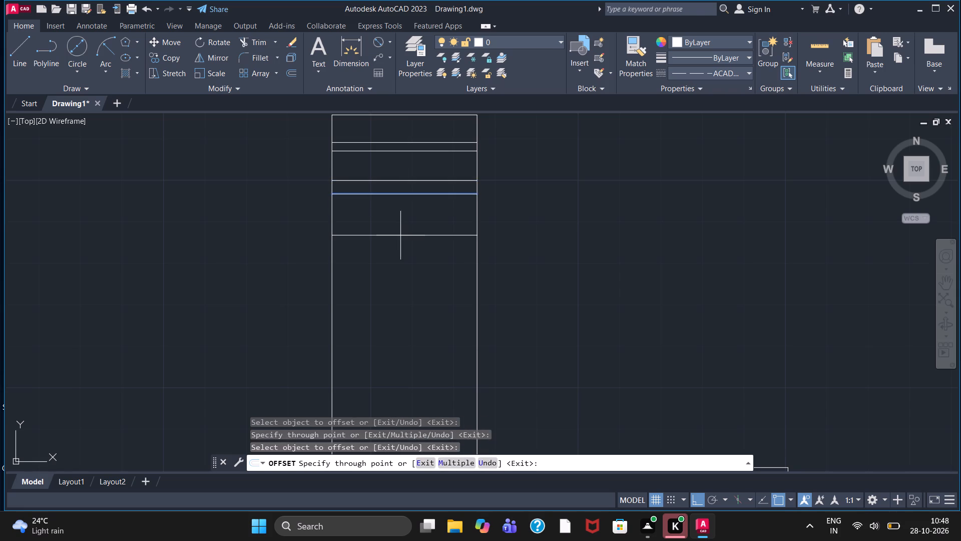
left_click(400, 235)
left_click(404, 235)
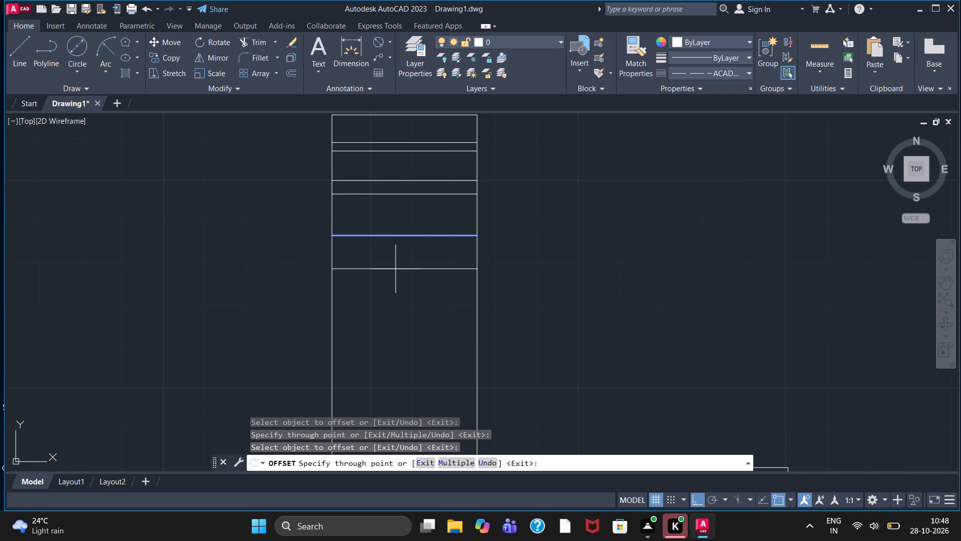
left_click(395, 269)
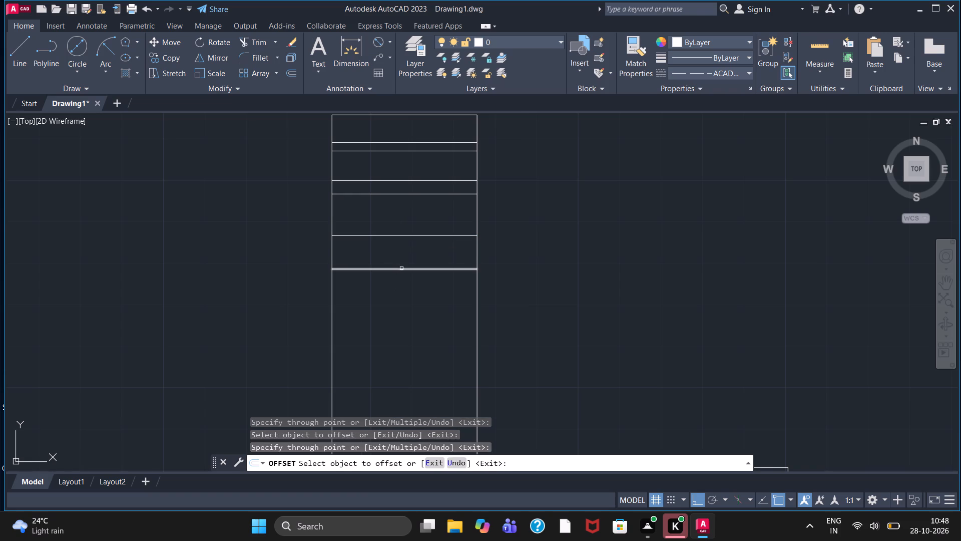
left_click(402, 268)
left_click(399, 283)
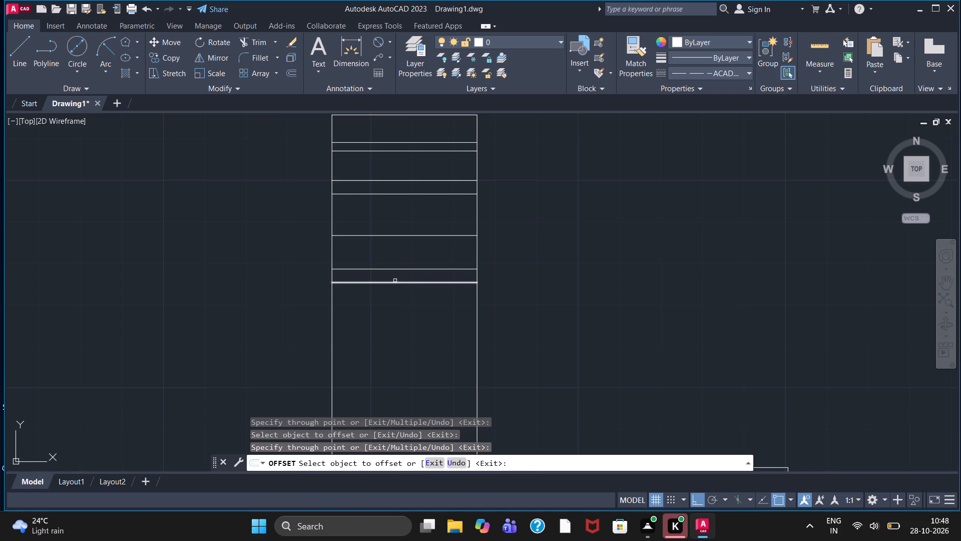
scroll(393, 280, "down", 1)
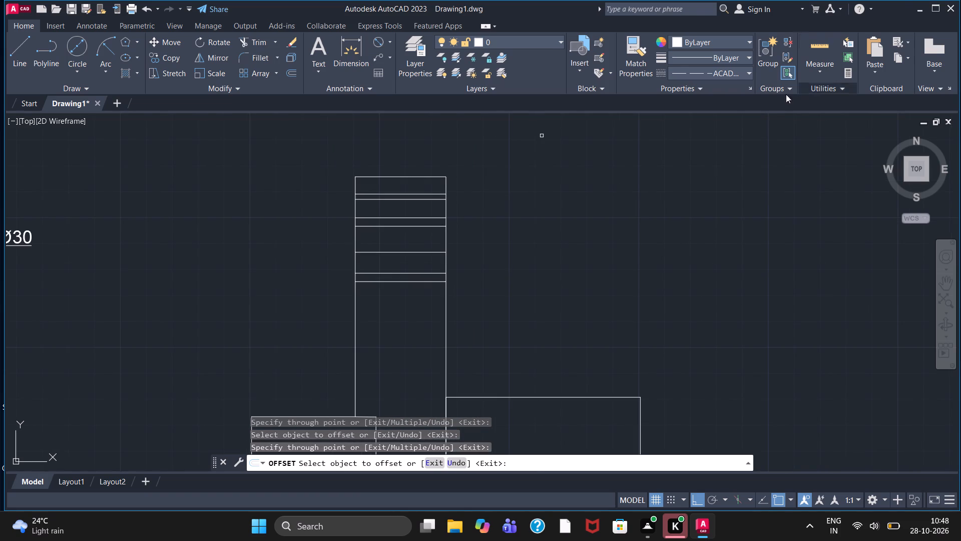
left_click(409, 218)
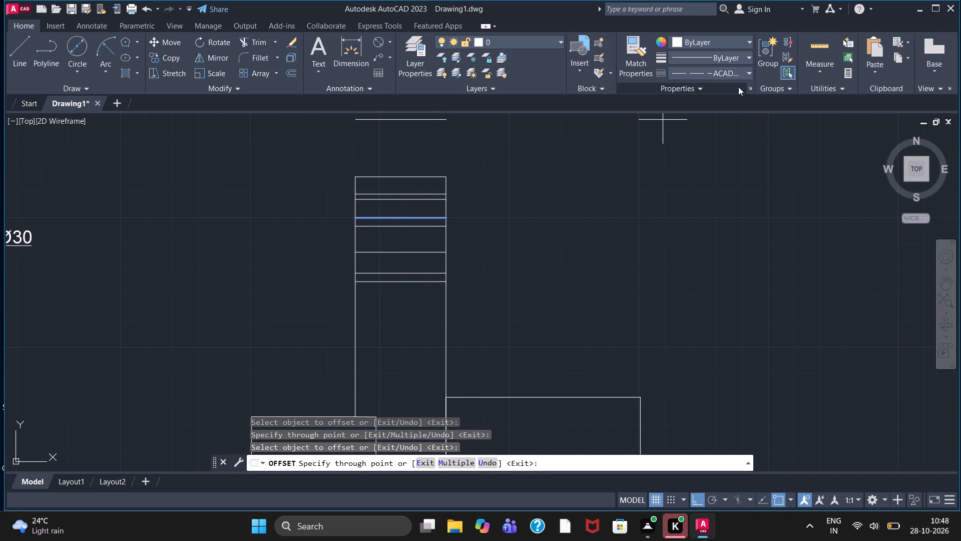
key("Escape")
key("Escape")
key("Escape")
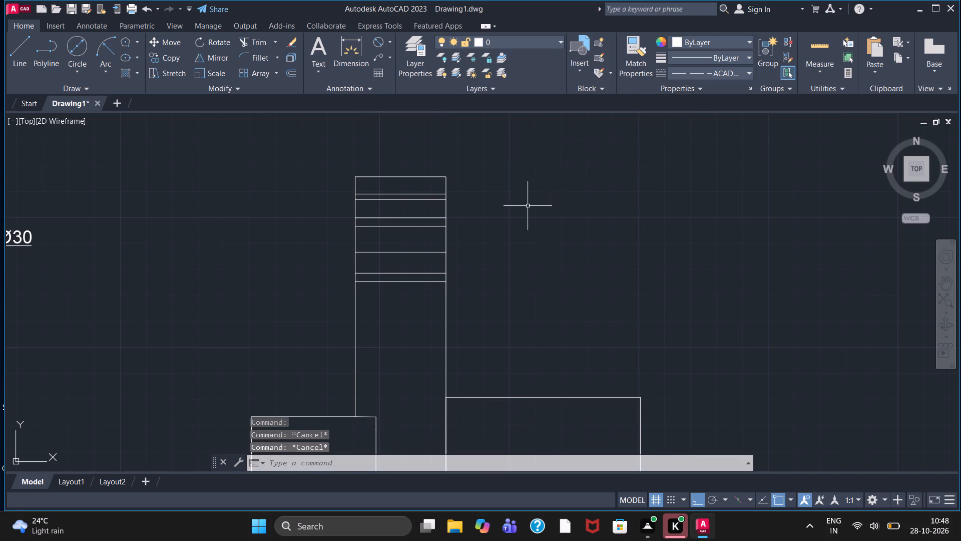
Change the third and fourth lines below the tall rectangle's top edge to the ACAD_ISO02W100 linetype.
left_click(421, 216)
left_click(712, 71)
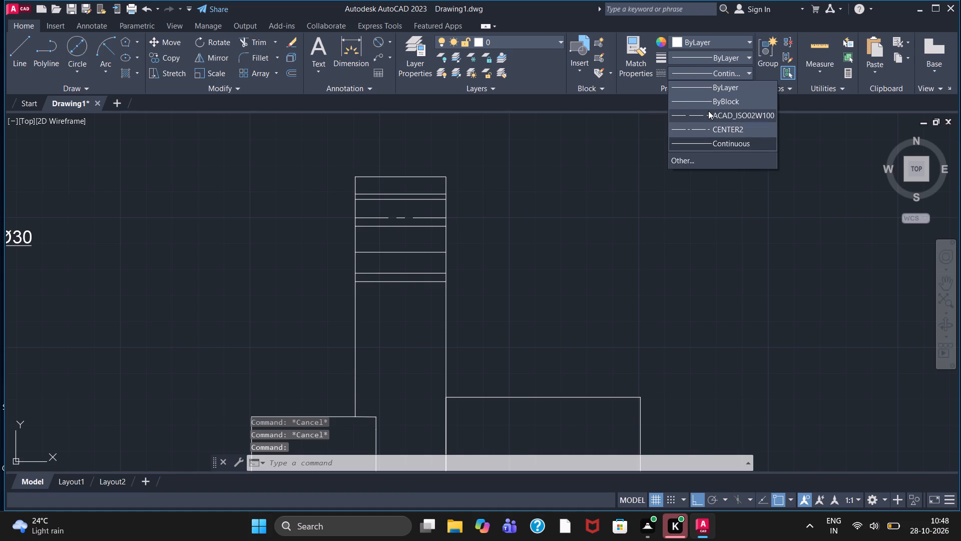
left_click(708, 111)
key("Escape")
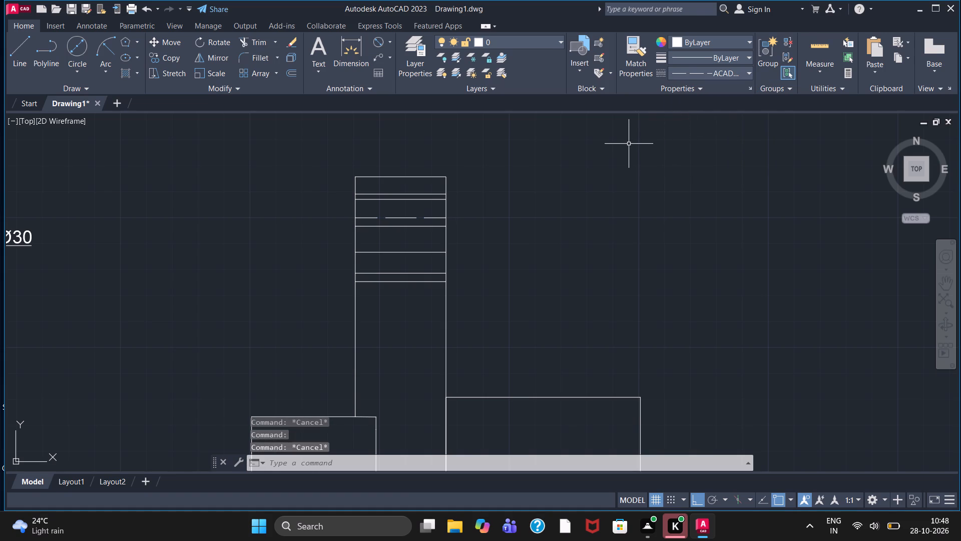
left_click(393, 225)
left_click(727, 72)
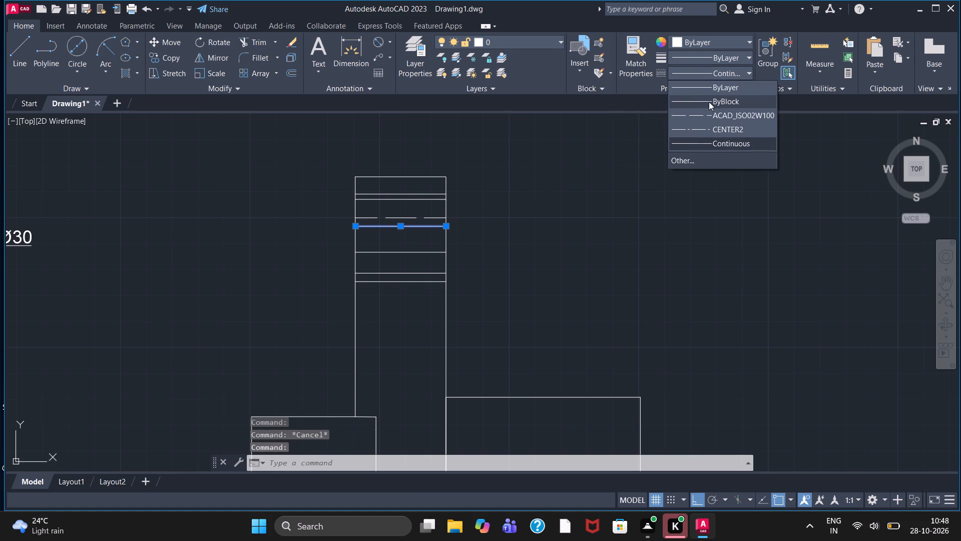
left_click(709, 115)
key("Escape")
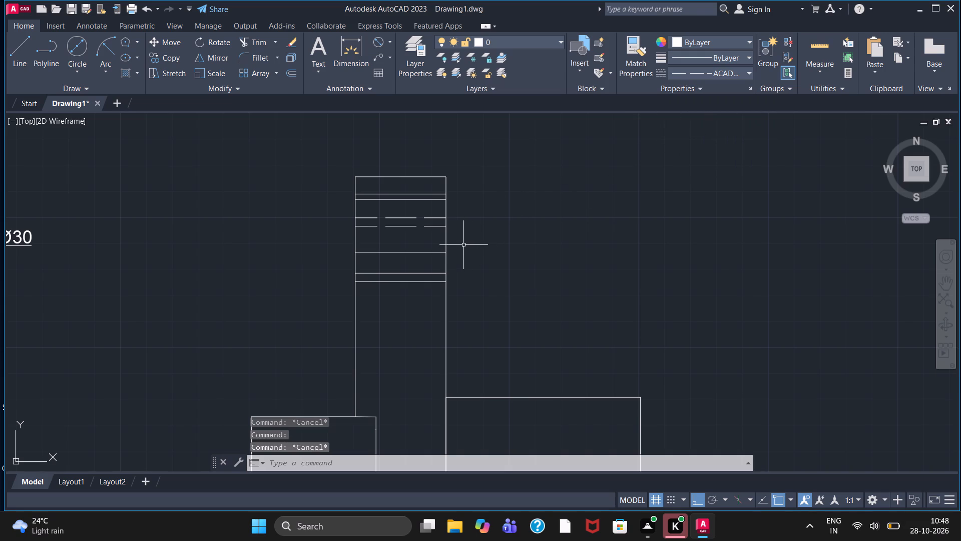
Change the fifth line below the tall rectangle's top edge to the CENTER2 linetype.
left_click(412, 251)
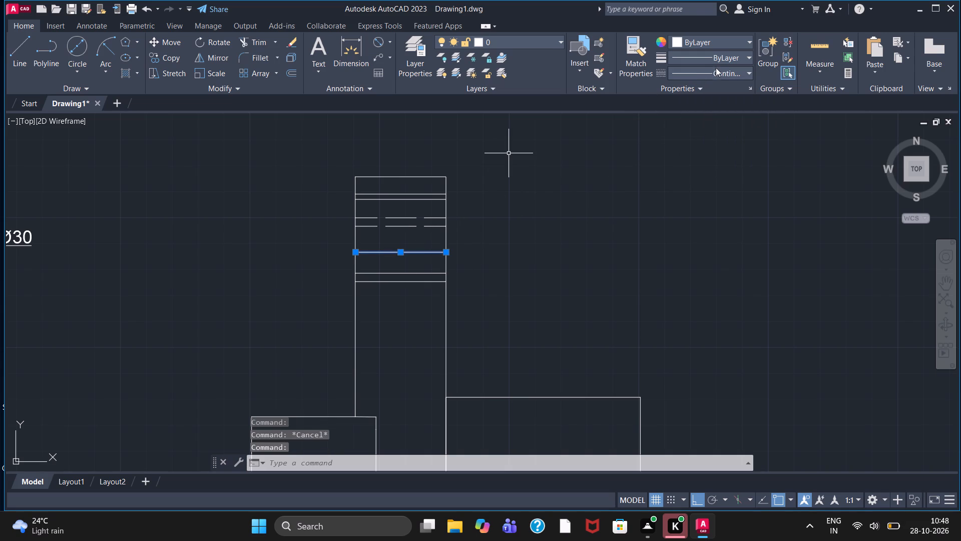
left_click(716, 71)
left_click(711, 128)
key("Escape")
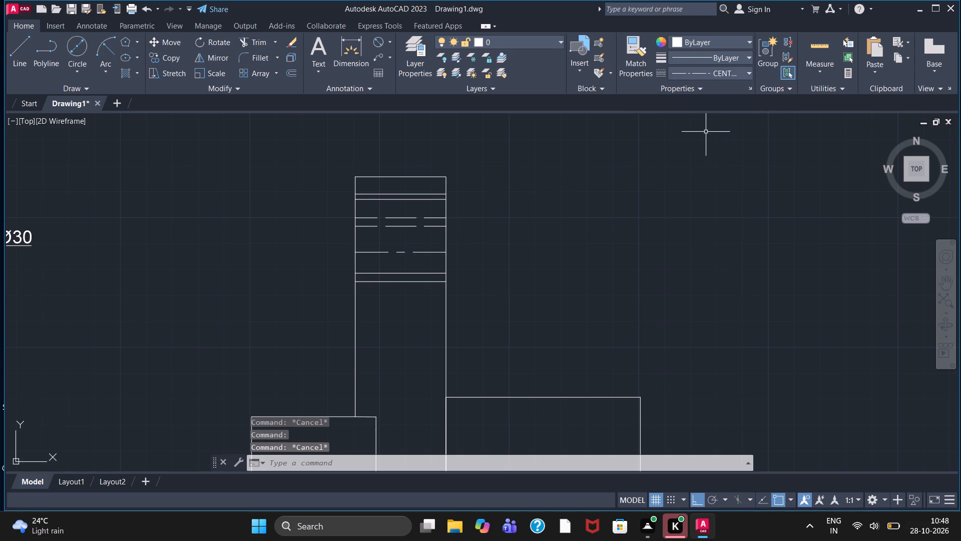
Change the sixth and seventh lines below the tall rectangle's top edge to the ACAD_ISO02W100 linetype.
left_click(383, 274)
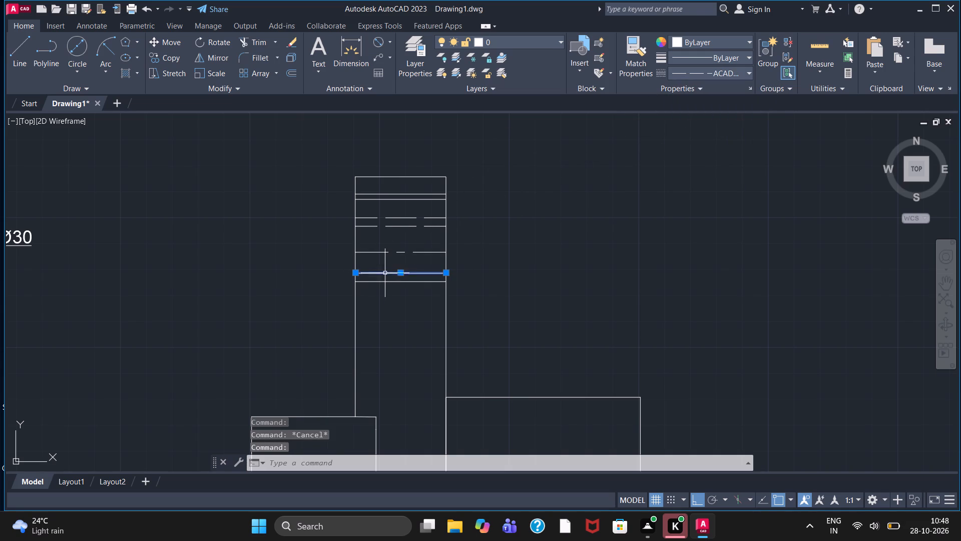
left_click(706, 71)
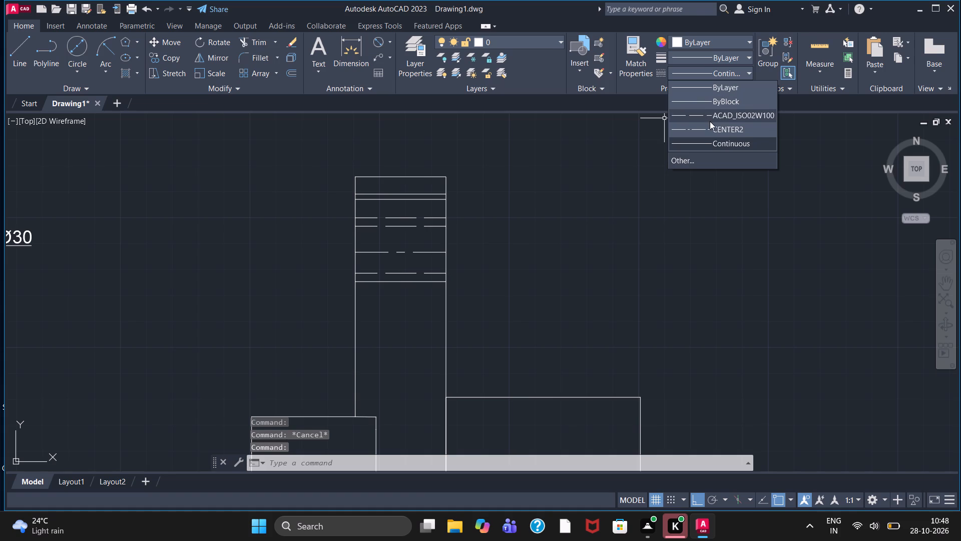
left_click(712, 116)
key("Escape")
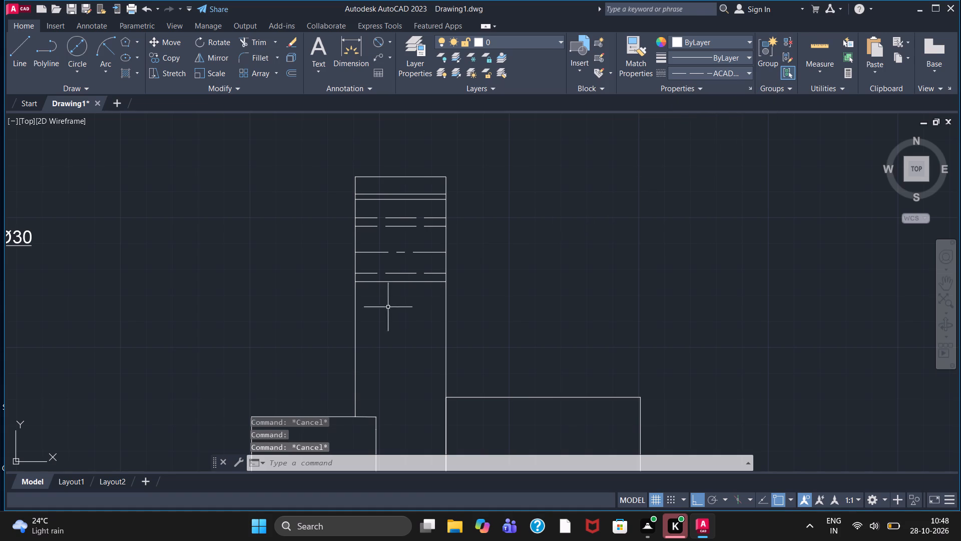
left_click(406, 283)
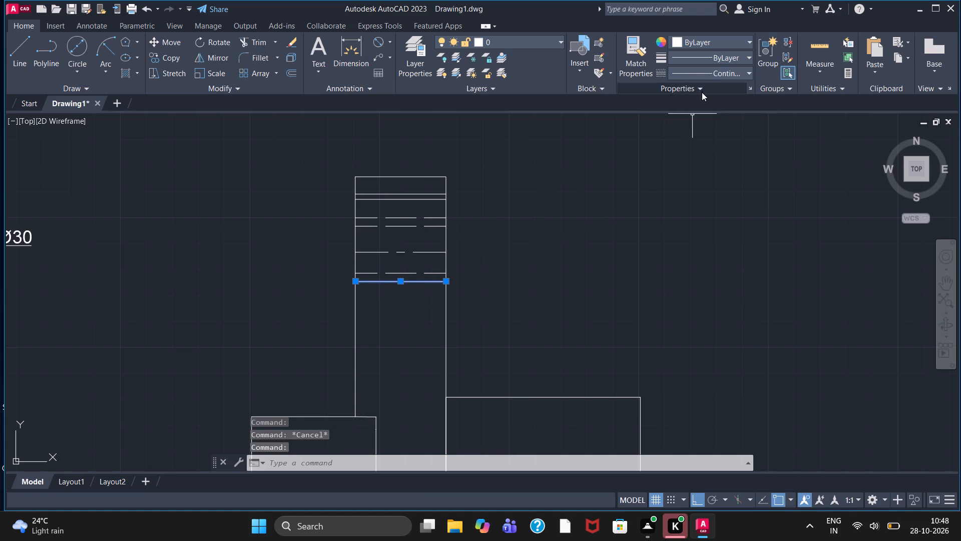
left_click(711, 74)
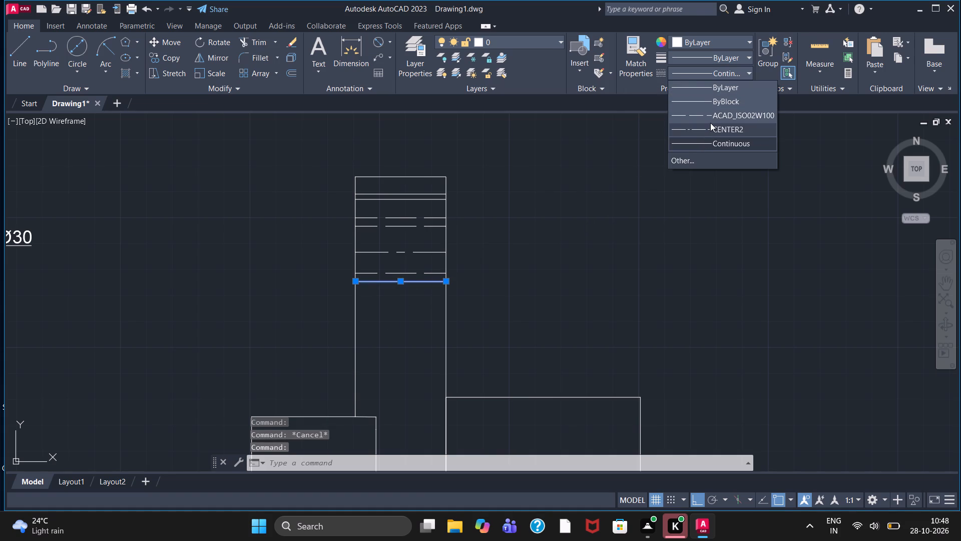
left_click(713, 112)
key("Escape")
Change the two uppermost lines of the tall rectangle's lower line group to the ACAD_ISO02W100 linetype.
scroll(654, 213, "down", 2)
middle_click_drag(653, 216, 650, 216)
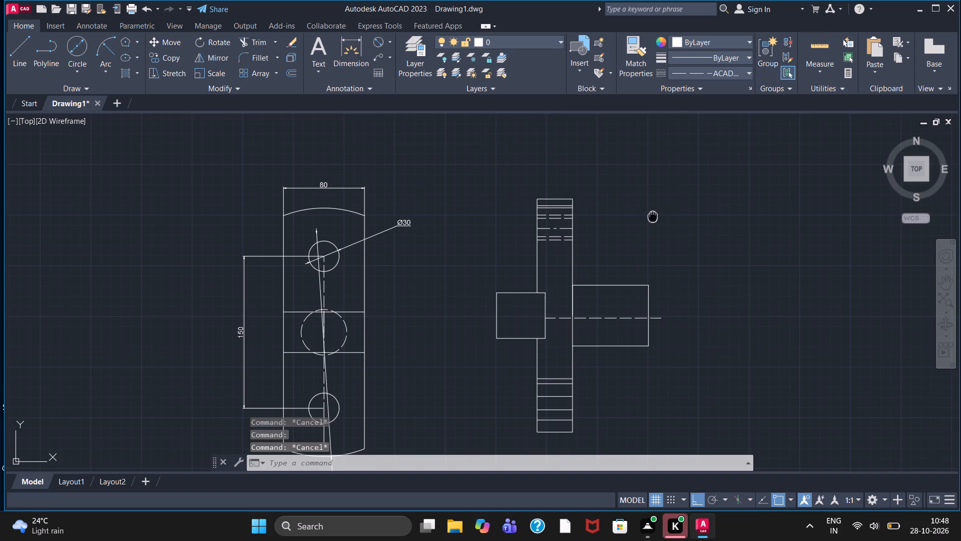
middle_click_drag(650, 216, 573, 181)
scroll(463, 317, "up", 1)
middle_click_drag(468, 313, 460, 230)
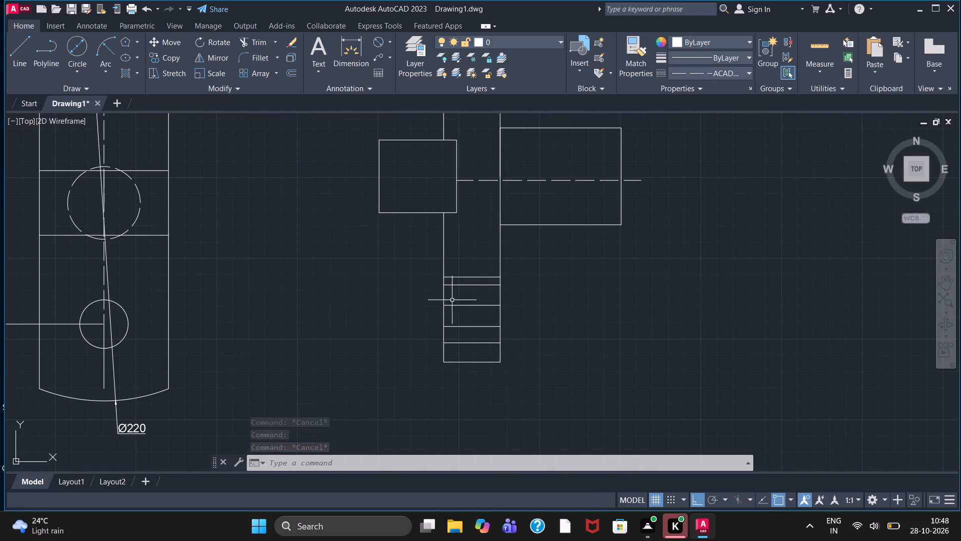
left_click(467, 276)
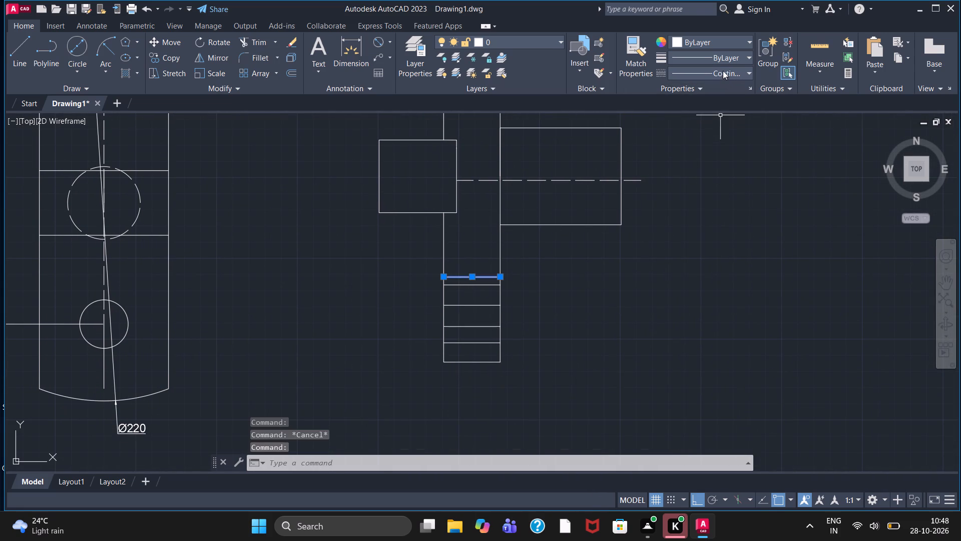
left_click(723, 69)
left_click(720, 112)
key("Escape")
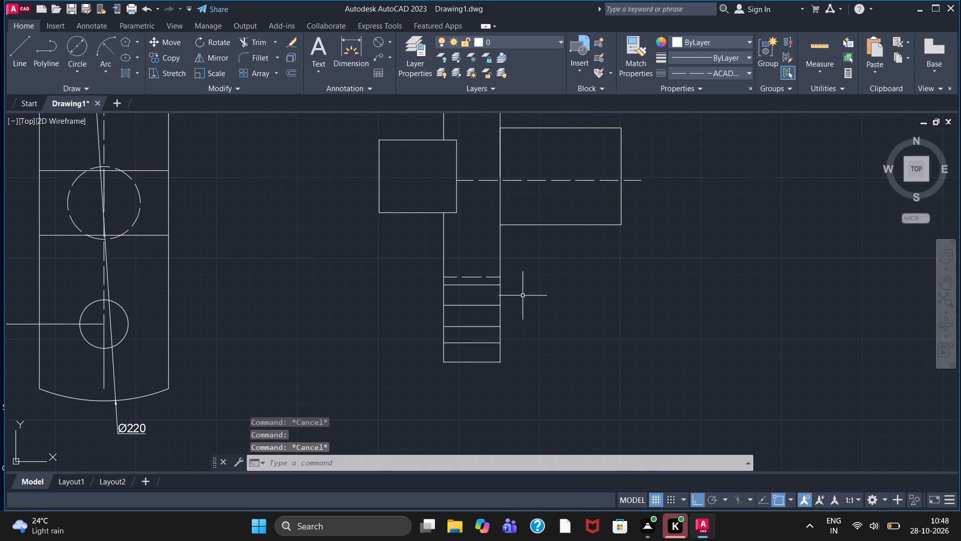
left_click(475, 284)
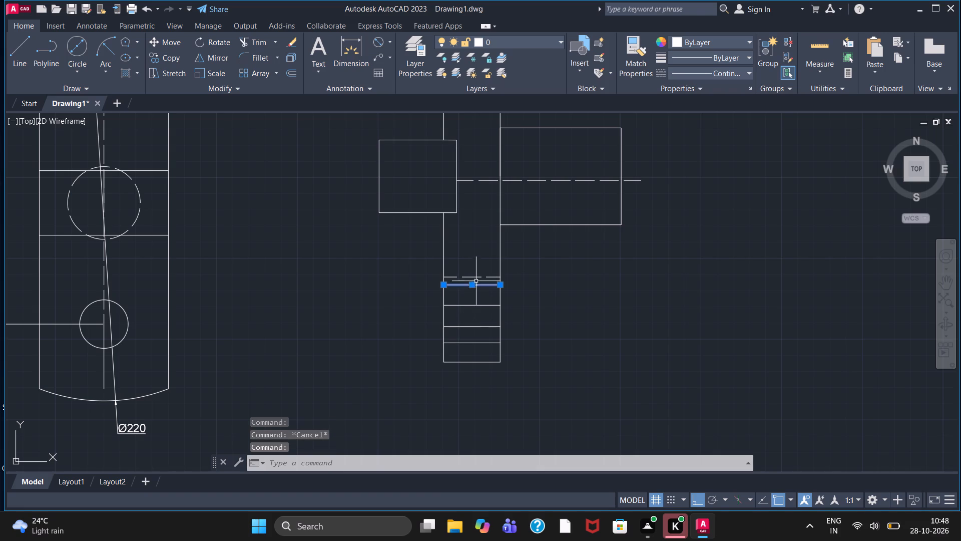
left_click(717, 74)
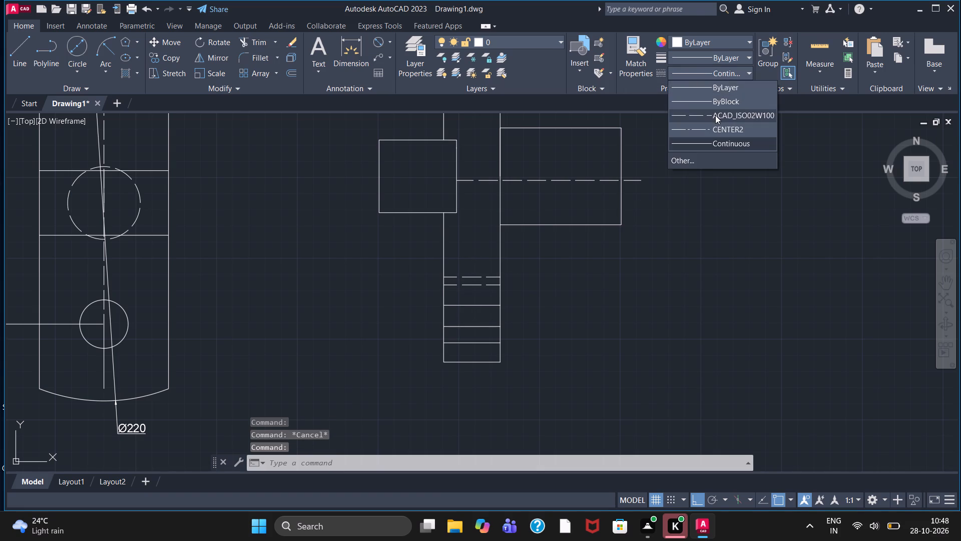
left_click(715, 115)
key("Escape")
Change the third line from the top of the tall rectangle's lower line group to the CENTER2 linetype.
left_click(495, 305)
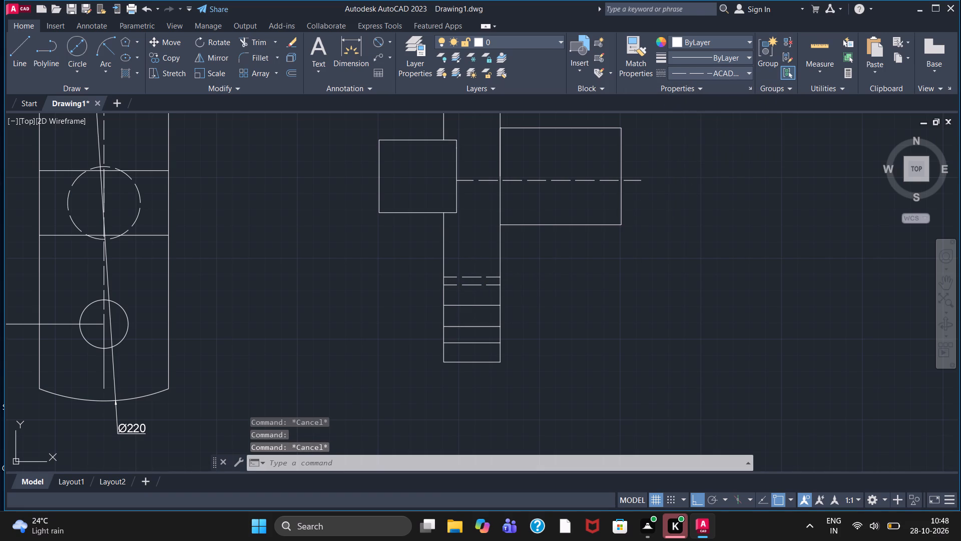
left_click(725, 72)
left_click(717, 130)
key("Escape")
Change the line just below the lower group's centre line to the ACAD_ISO02W100 linetype.
left_click(482, 326)
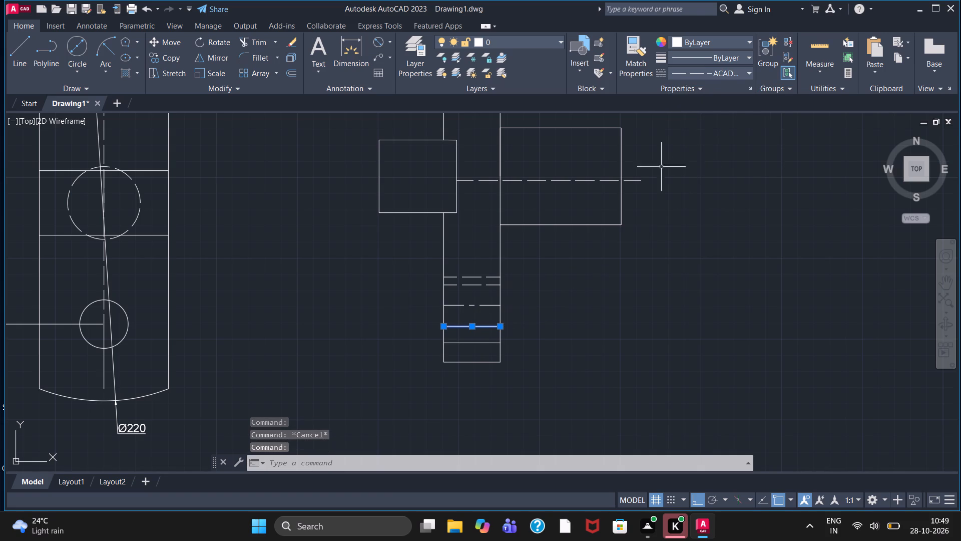
left_click(729, 70)
left_click(725, 120)
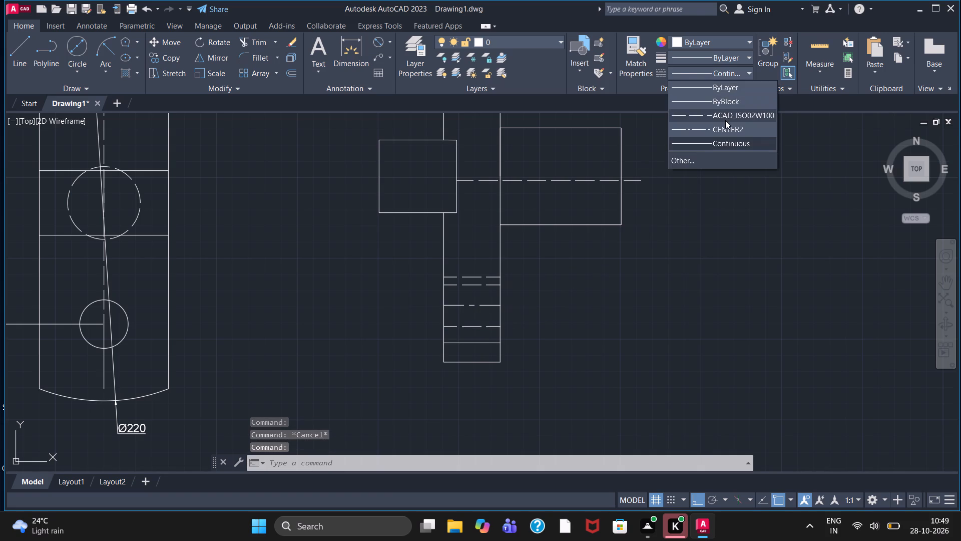
key("Escape")
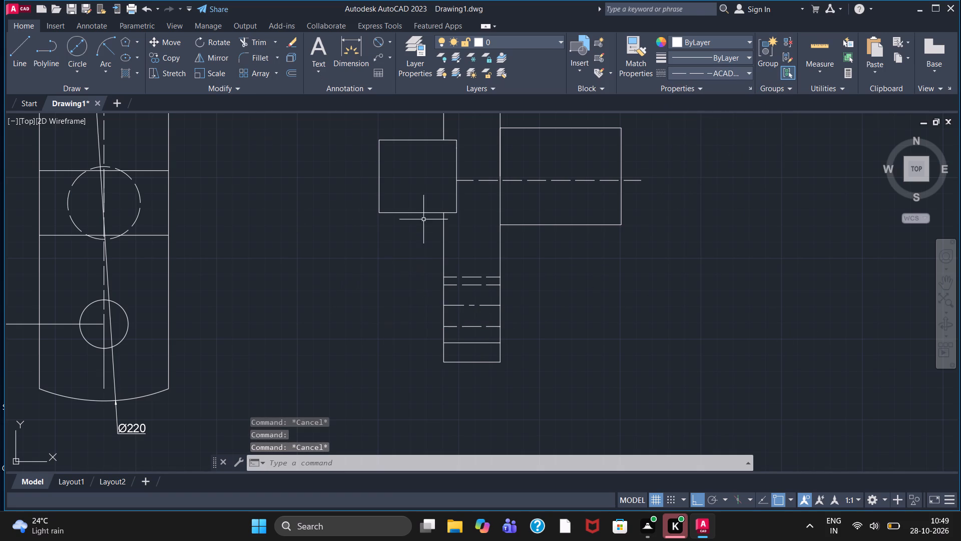
Offset the dashed line below the lower centre line with the Through option, placing a copy a short distance beneath it.
left_click(292, 75)
left_click_drag(438, 466, 443, 458)
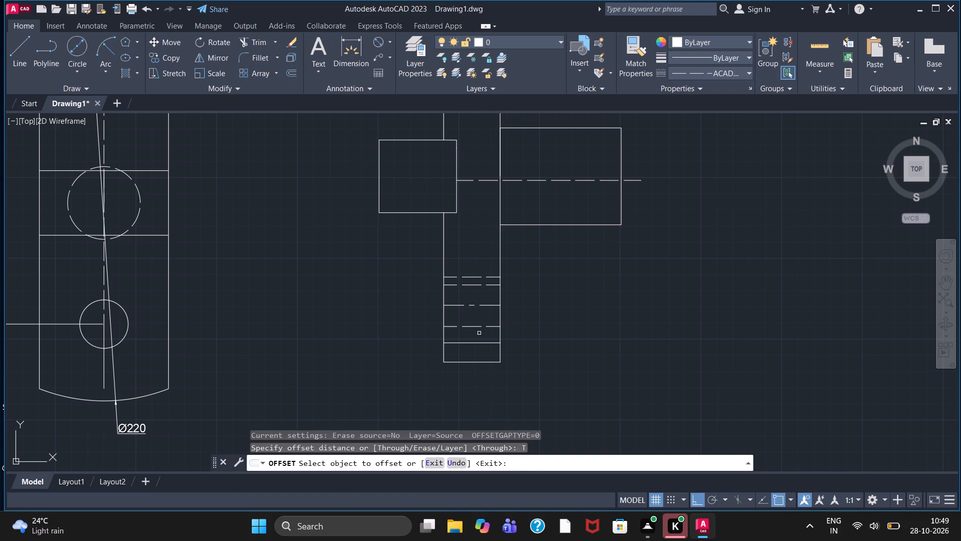
left_click(479, 326)
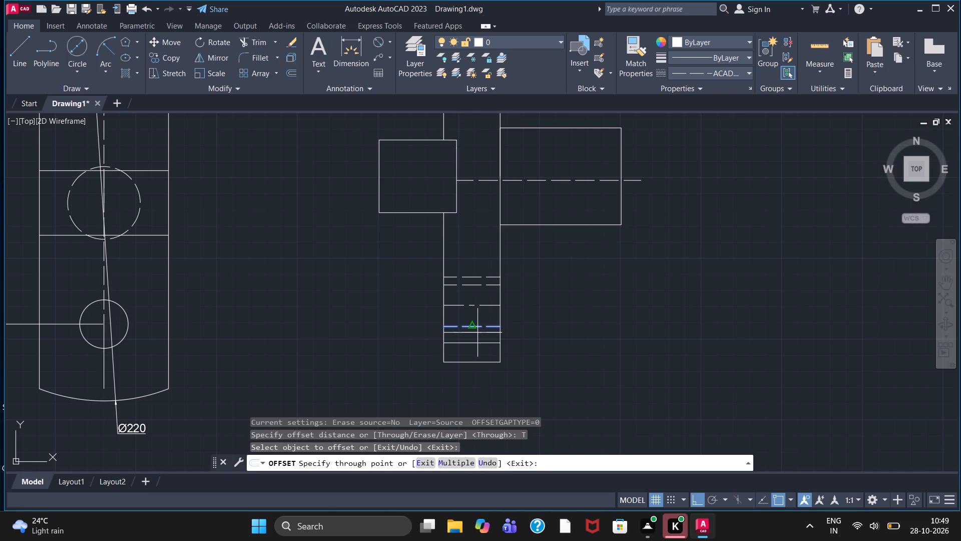
left_click(477, 333)
scroll(478, 332, "up", 2)
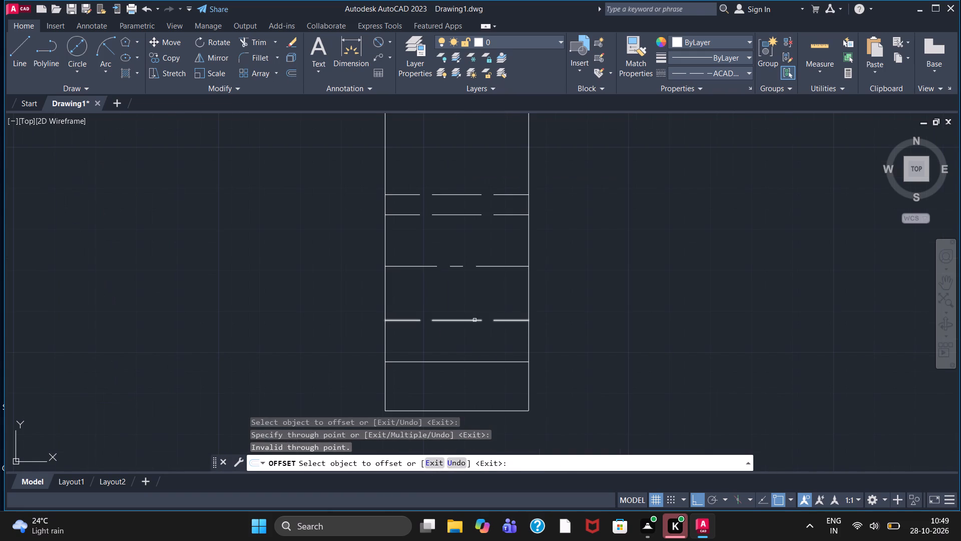
left_click(474, 320)
left_click(474, 335)
key("Escape")
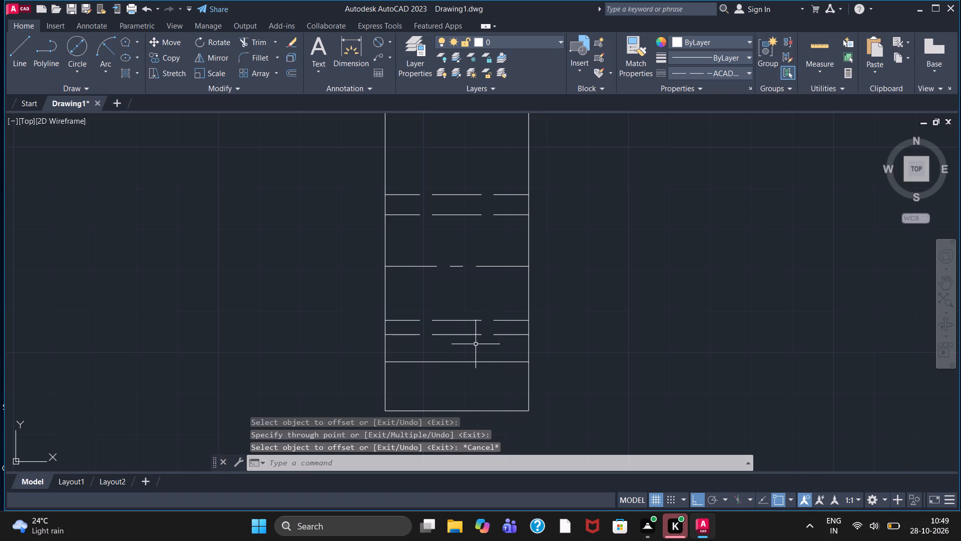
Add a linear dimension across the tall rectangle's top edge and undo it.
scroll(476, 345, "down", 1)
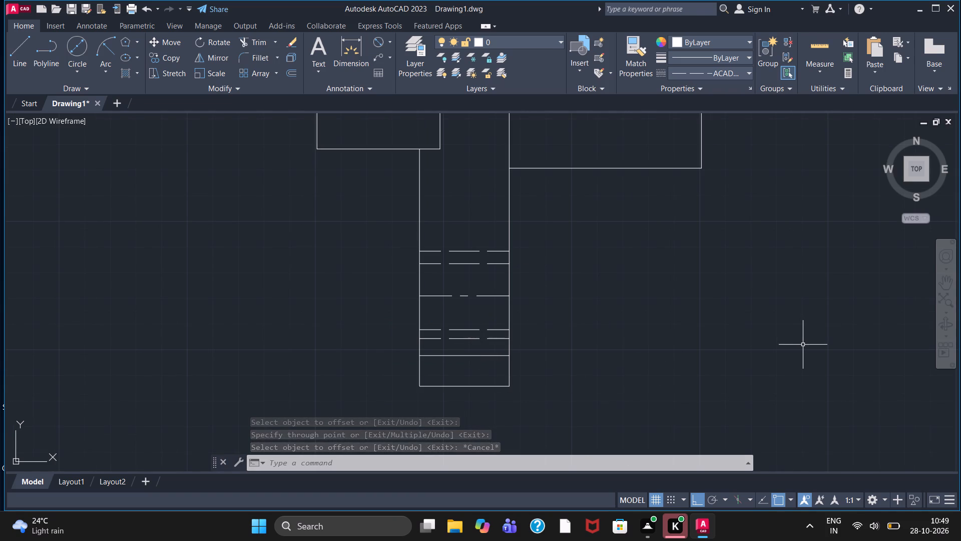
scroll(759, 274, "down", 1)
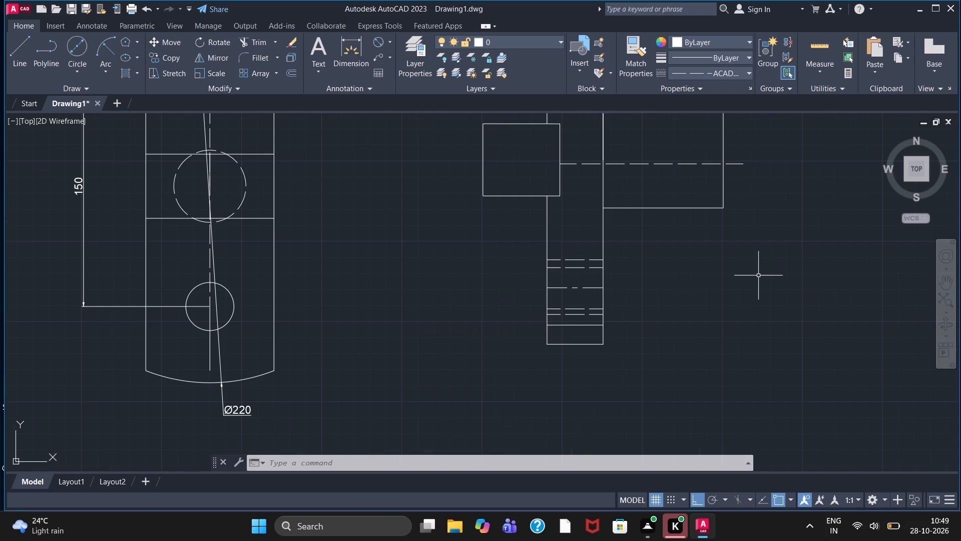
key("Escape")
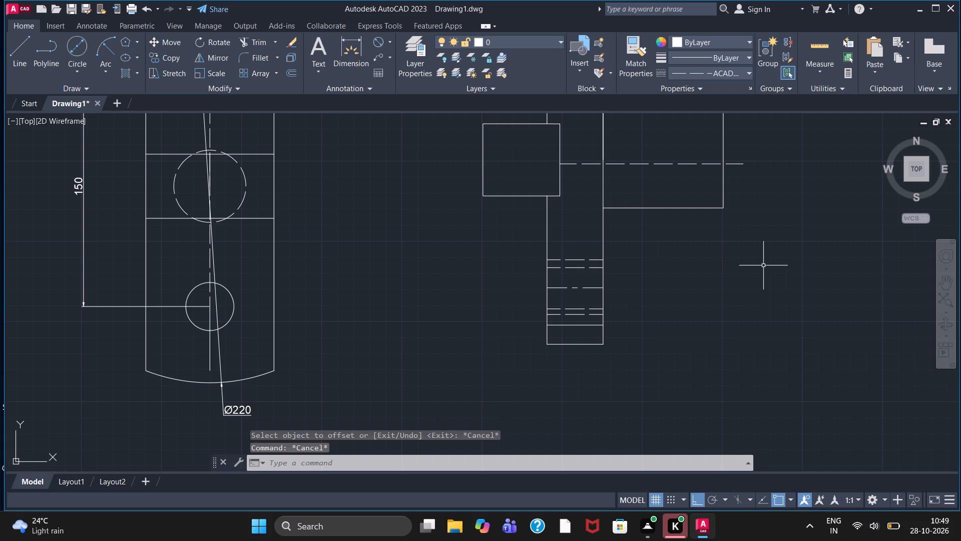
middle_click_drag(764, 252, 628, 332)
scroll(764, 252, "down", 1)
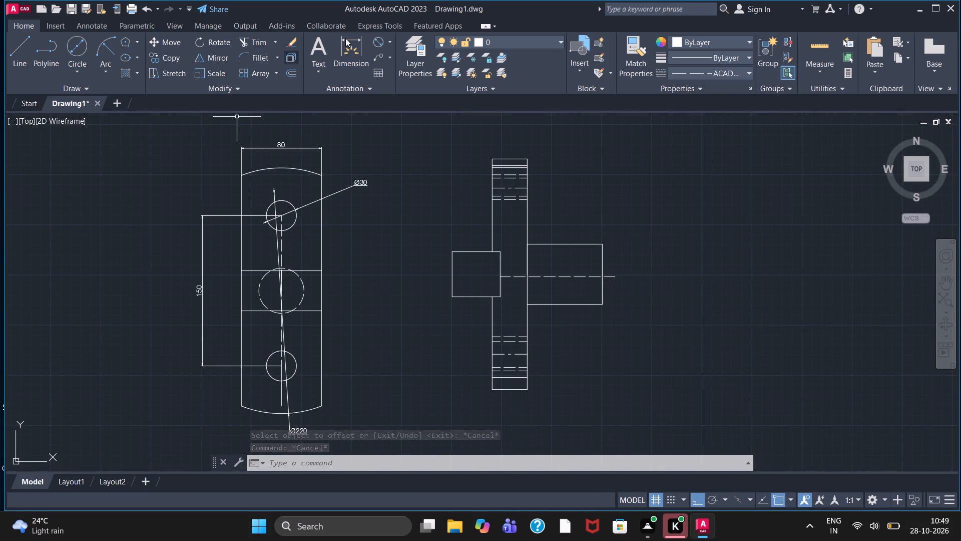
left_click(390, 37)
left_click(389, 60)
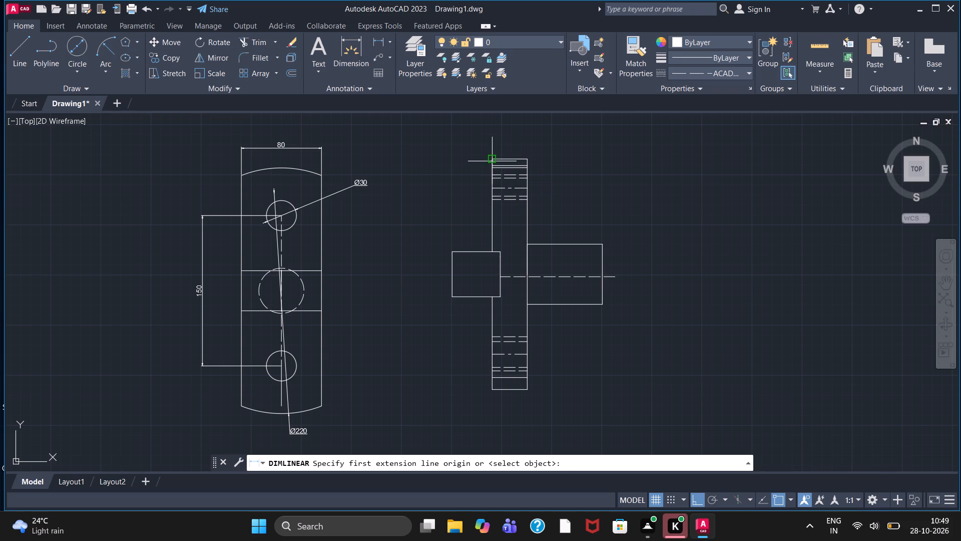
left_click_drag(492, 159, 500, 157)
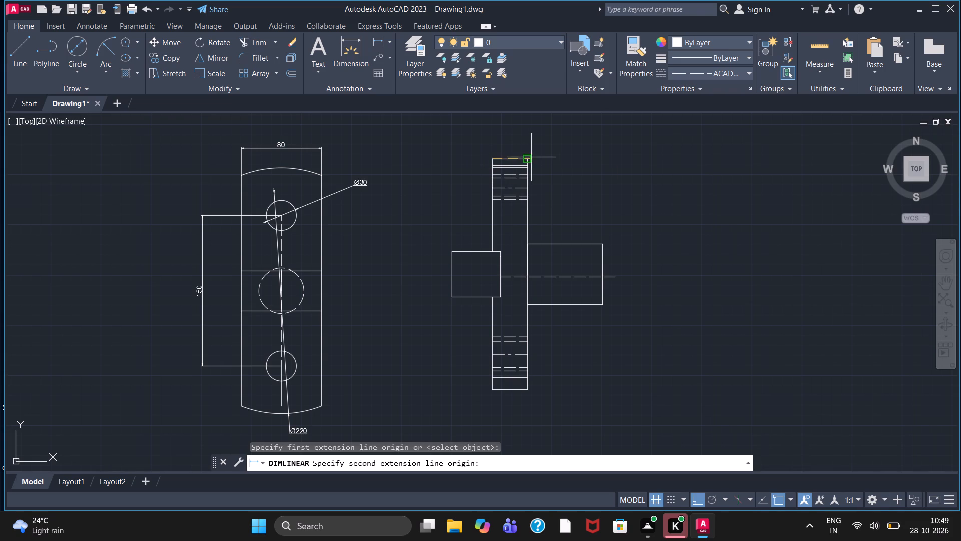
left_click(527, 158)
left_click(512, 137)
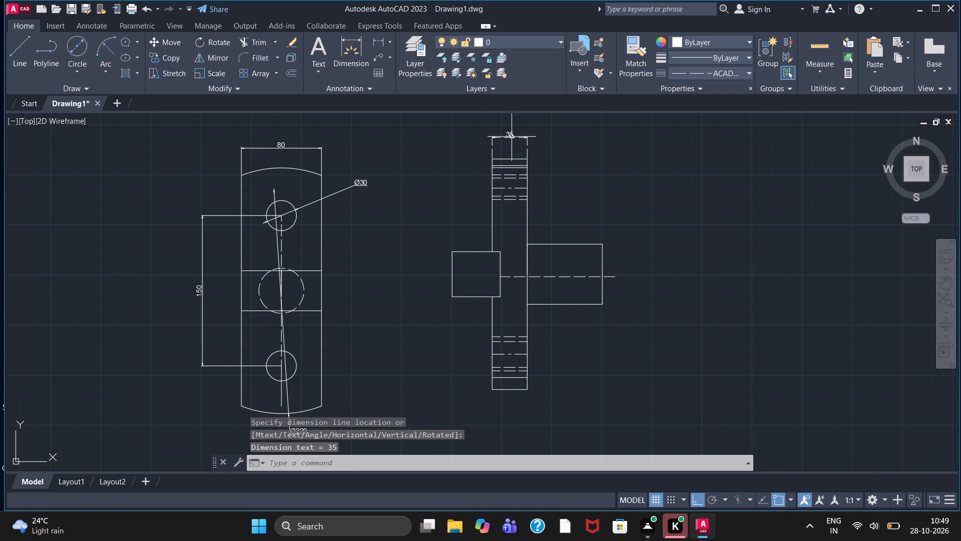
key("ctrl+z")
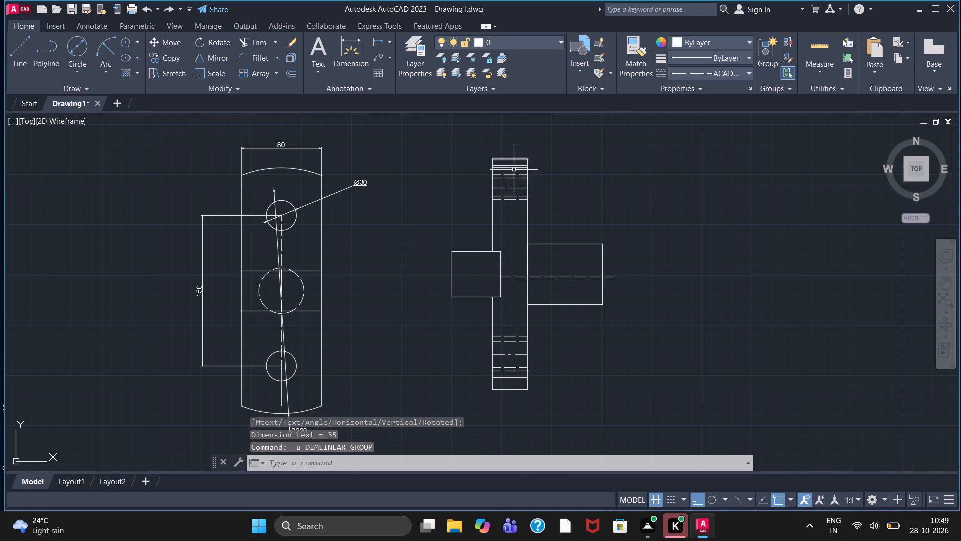
Set the current linetype to Continuous and add a linear dimension above the tall rectangle for its width.
left_click(730, 70)
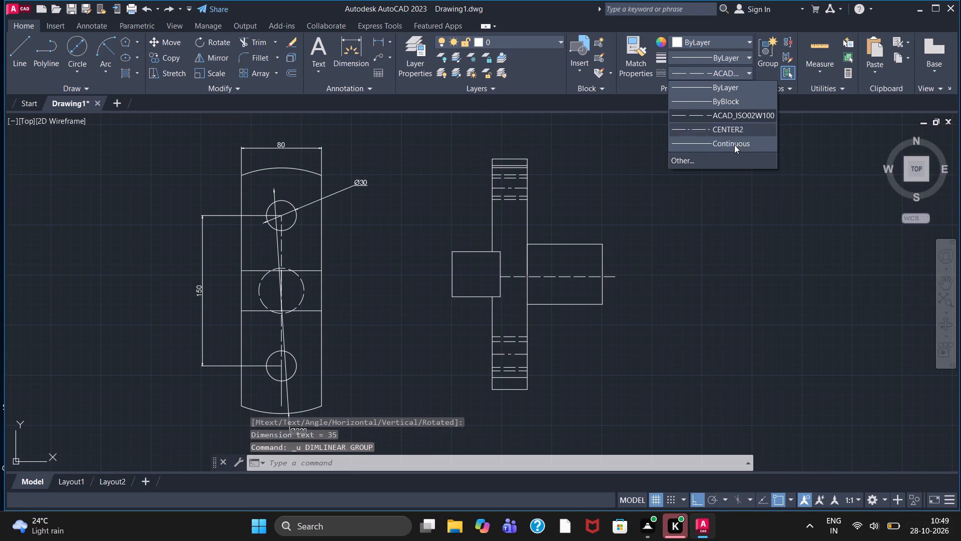
left_click(734, 145)
left_click(384, 37)
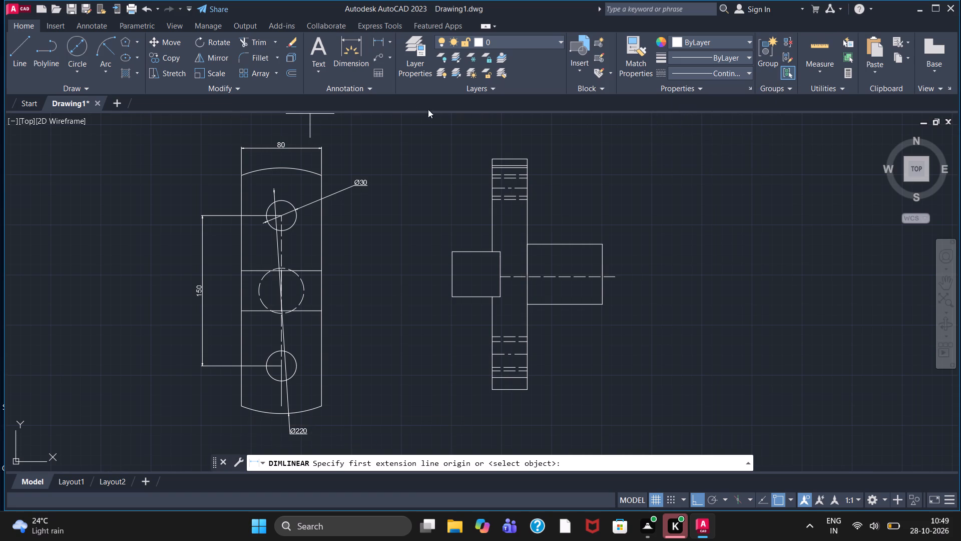
left_click(491, 158)
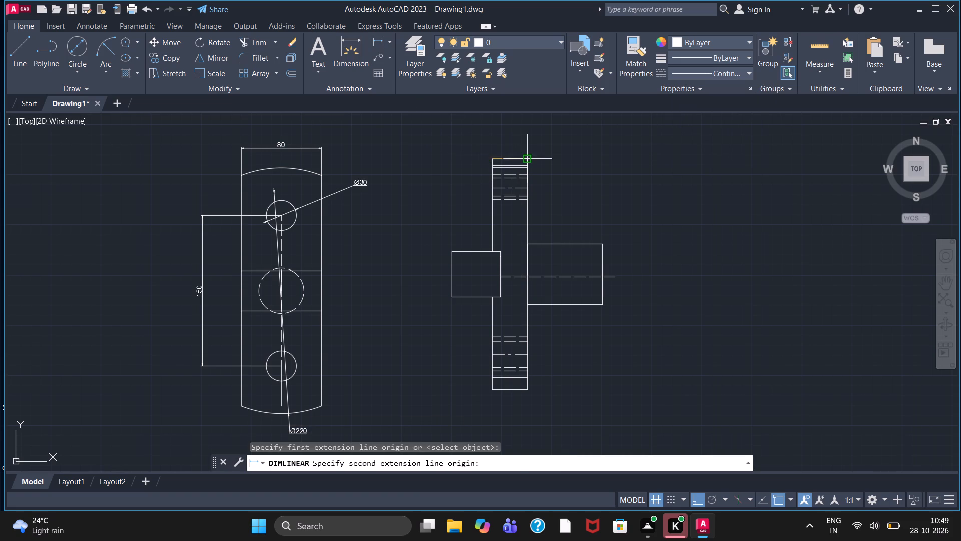
left_click(530, 156)
left_click(515, 136)
Add vertical linear dimensions for the heights of the smaller and larger projecting blocks, beside their outer edges.
left_click(380, 42)
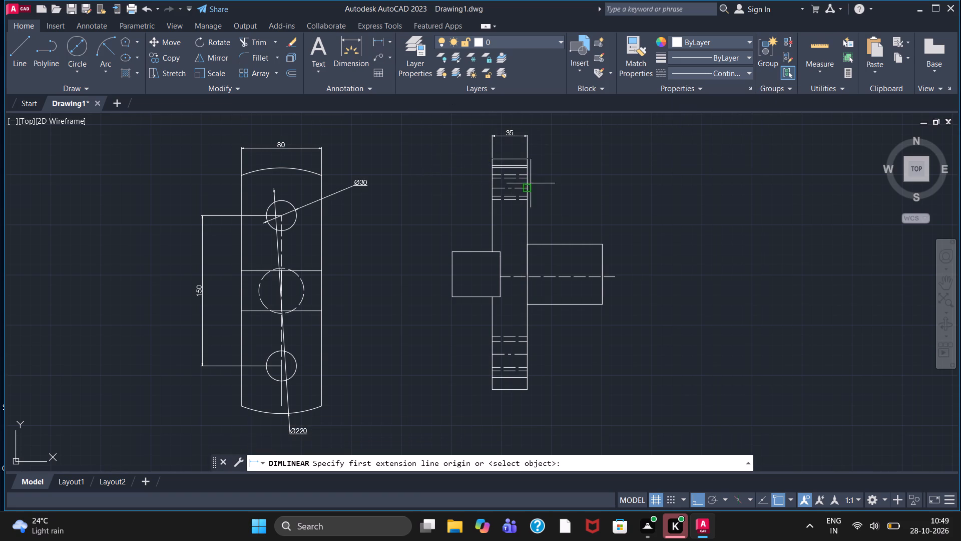
left_click(453, 251)
left_click(452, 299)
left_click(421, 285)
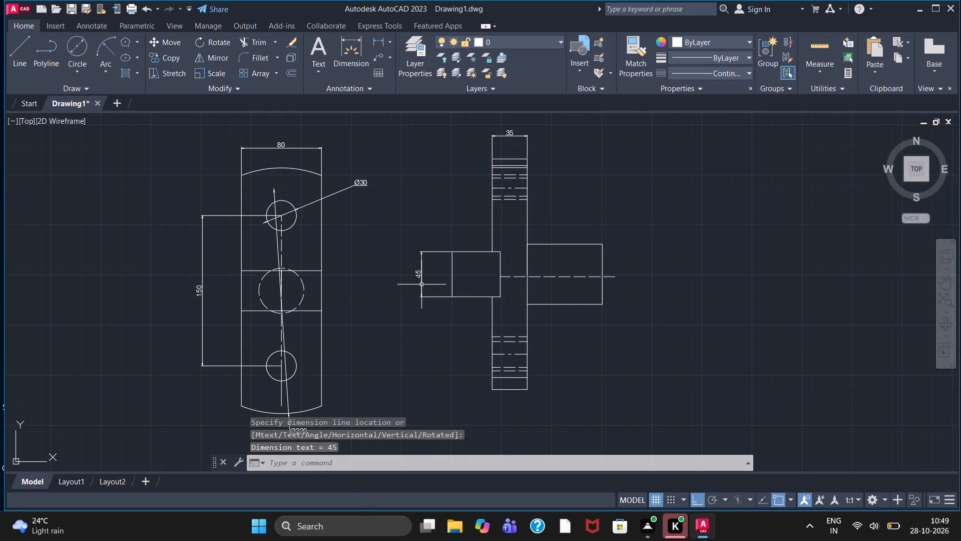
left_click(378, 37)
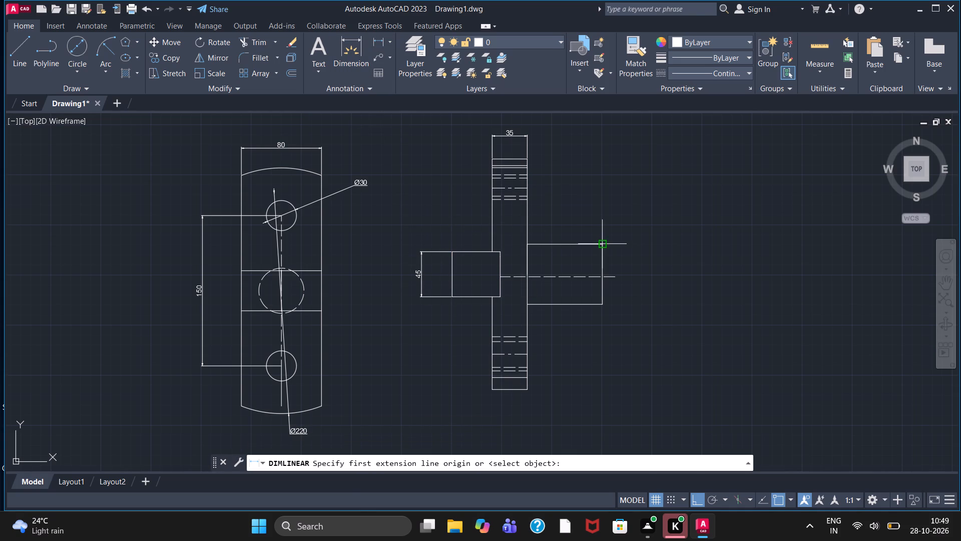
left_click(602, 244)
left_click(602, 302)
left_click(645, 292)
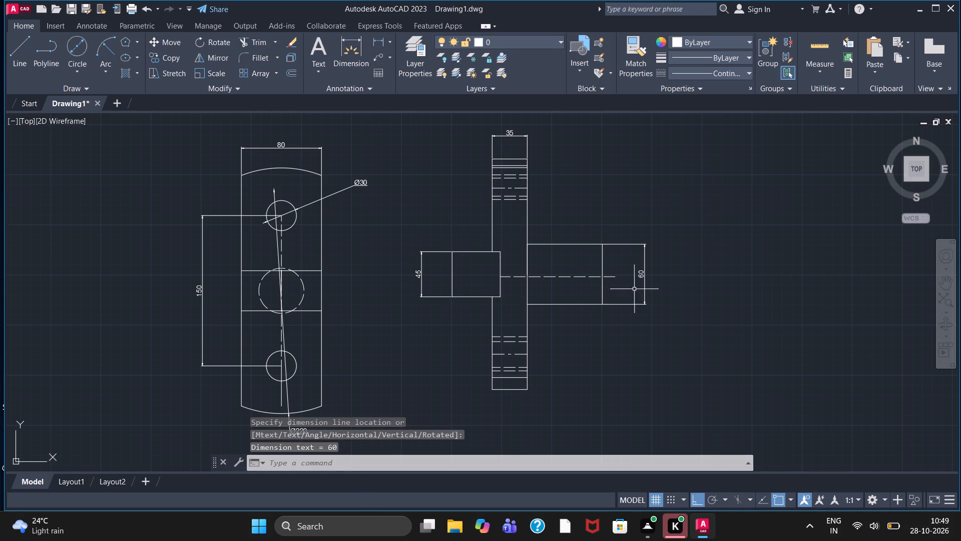
Add linear dimensions for the larger block's horizontal length and the smaller block's overlap into the tall rectangle.
left_click(377, 45)
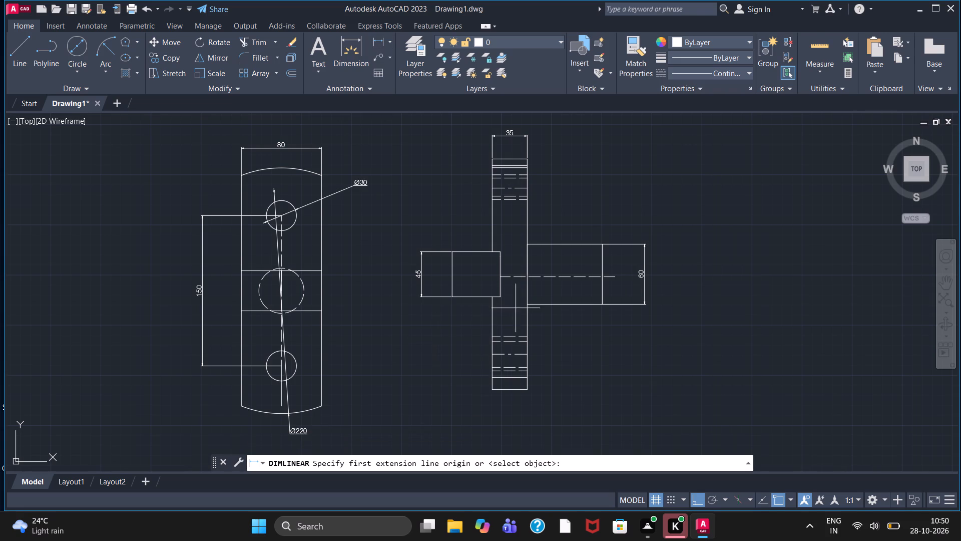
left_click(530, 307)
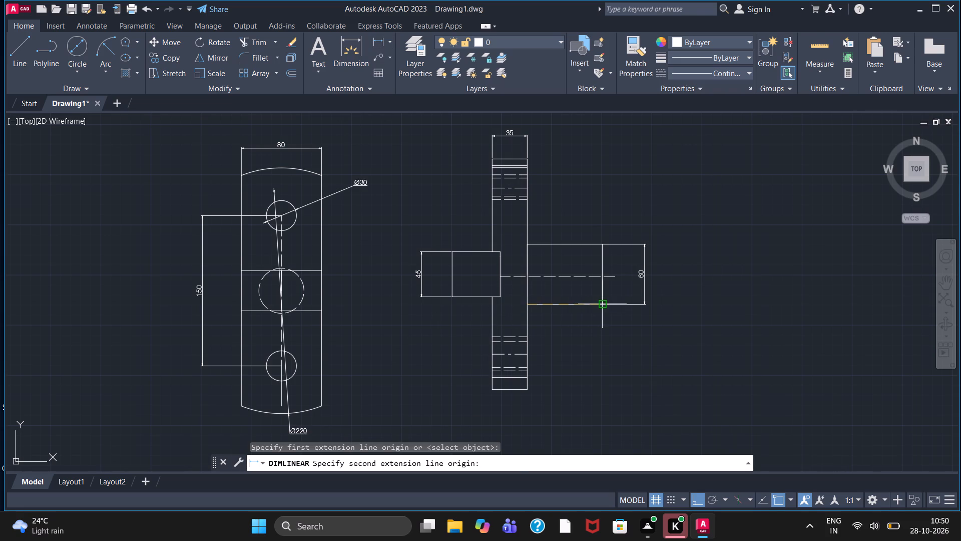
left_click_drag(605, 306, 602, 314)
left_click(590, 327)
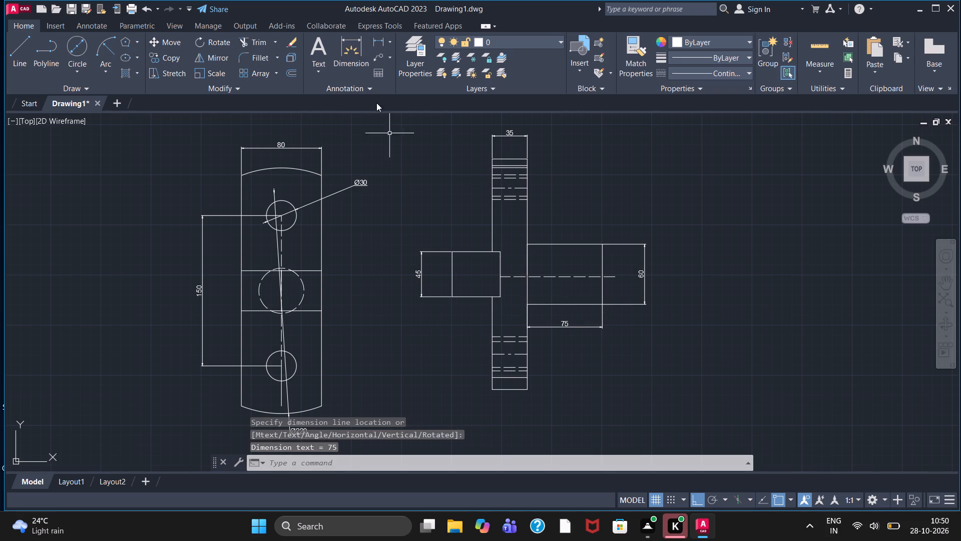
left_click(381, 38)
left_click(492, 250)
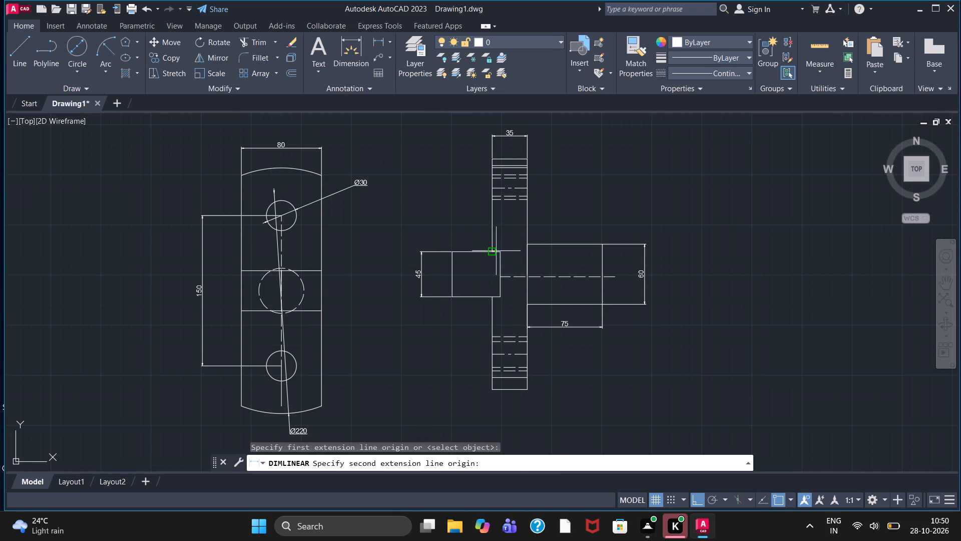
left_click(502, 252)
left_click(497, 232)
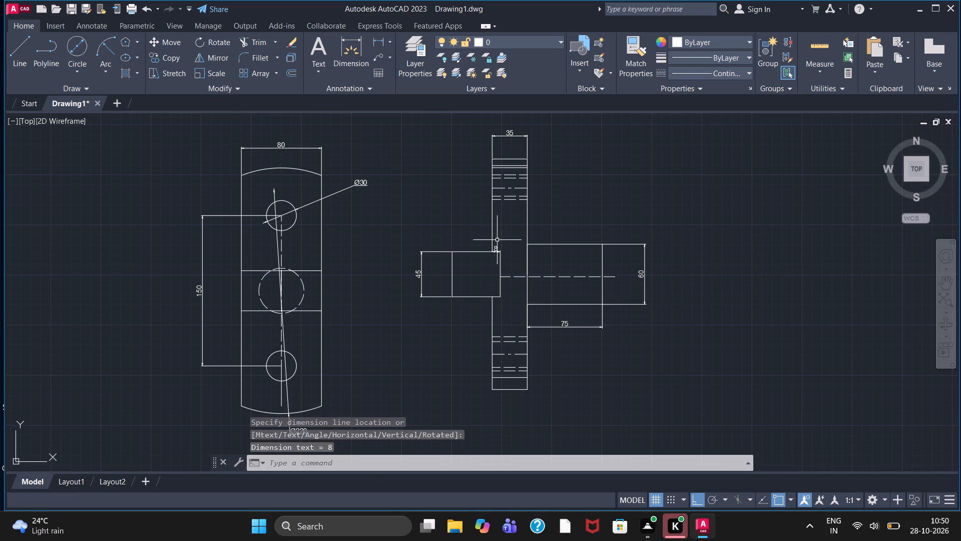
Draw a rectangle 20 wide and 45 high with lines in the empty space to the right of the side view.
scroll(500, 248, "up", 3)
scroll(499, 246, "down", 2)
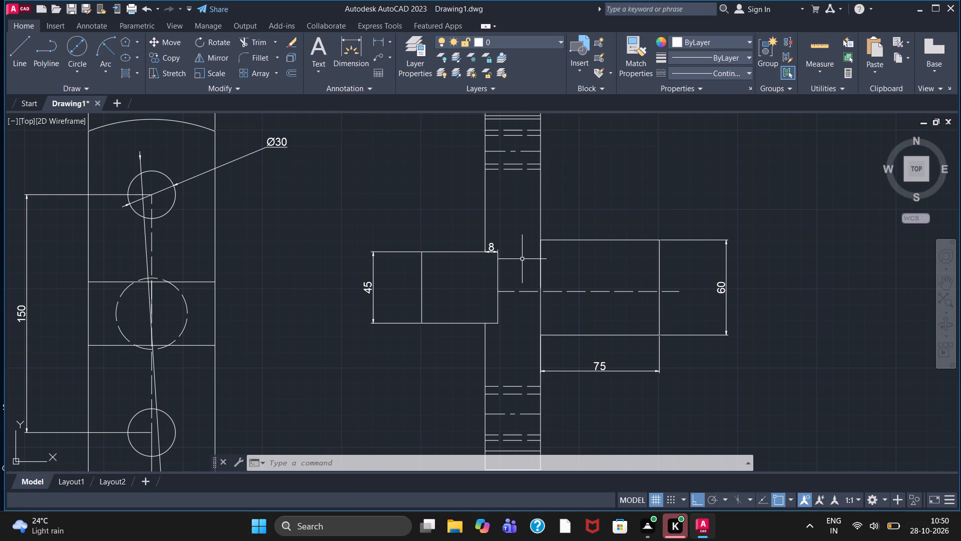
scroll(554, 238, "down", 2)
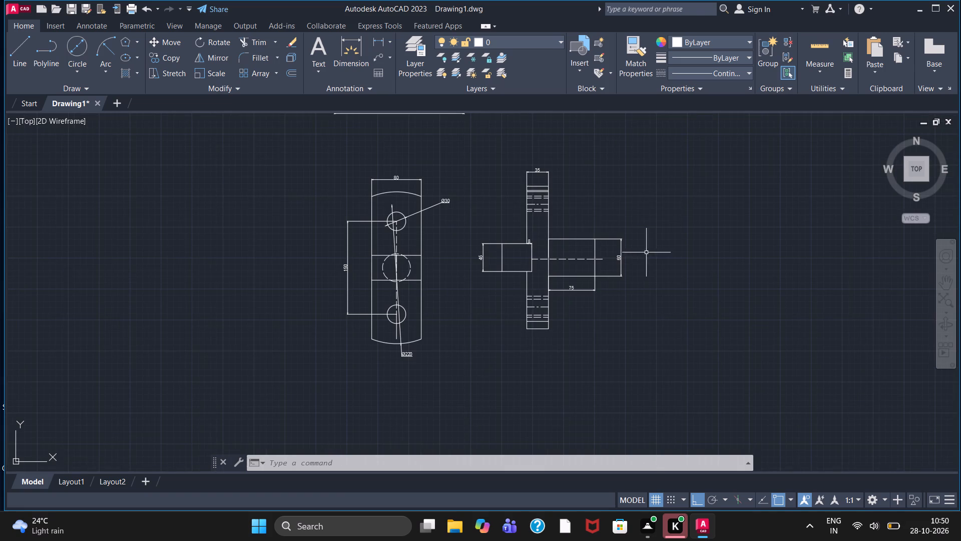
middle_click_drag(653, 250, 422, 291)
left_click(23, 48)
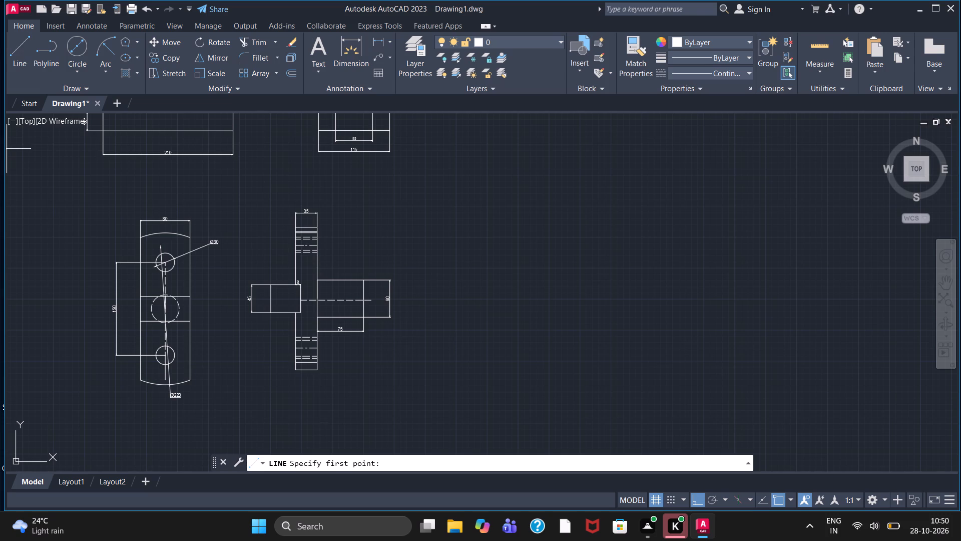
left_click(451, 249)
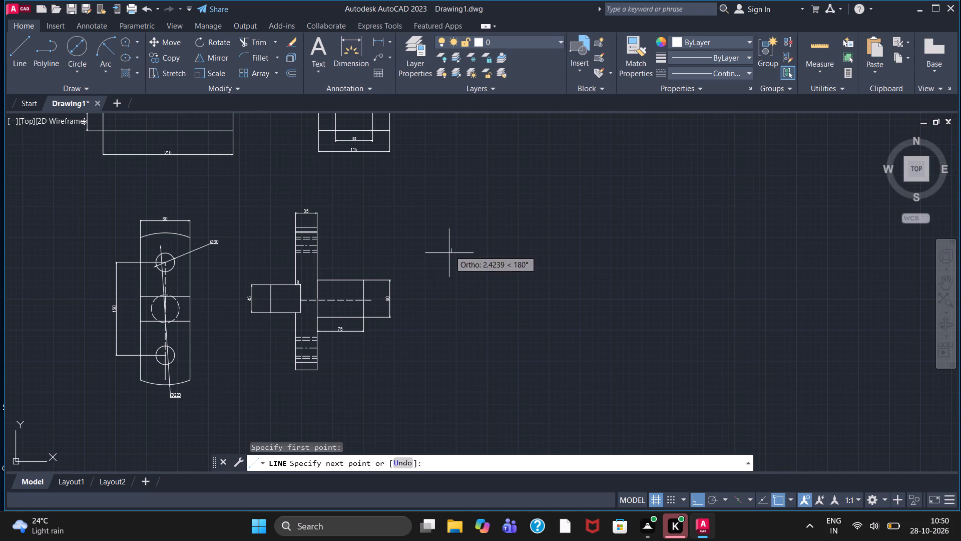
type("45")
key("Return")
scroll(499, 283, "up", 1)
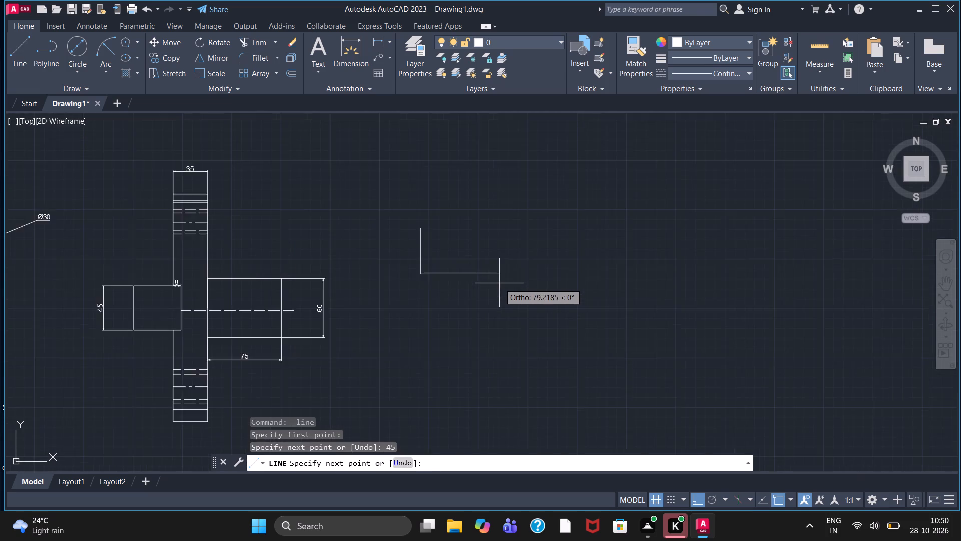
scroll(499, 283, "up", 1)
type("20")
key("Return")
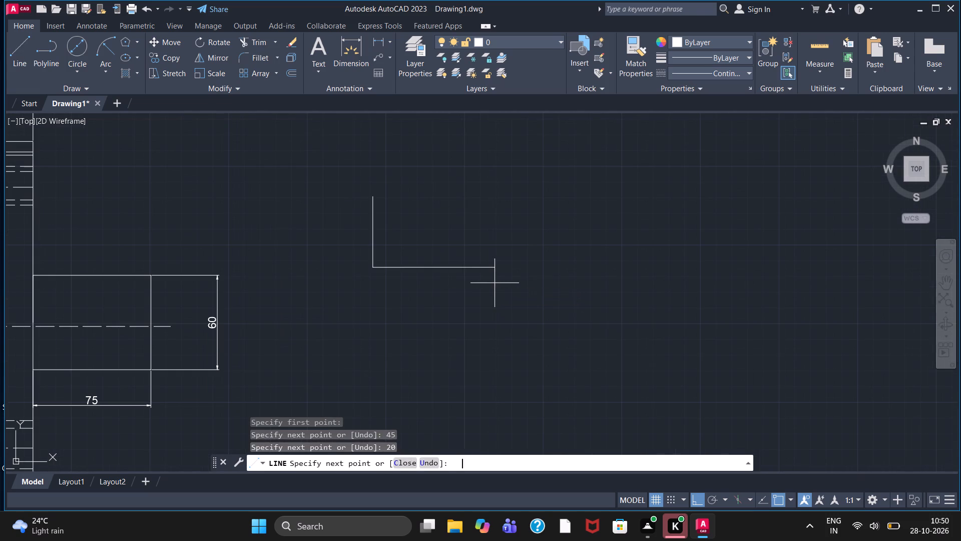
type("45")
key("Return")
left_click(379, 198)
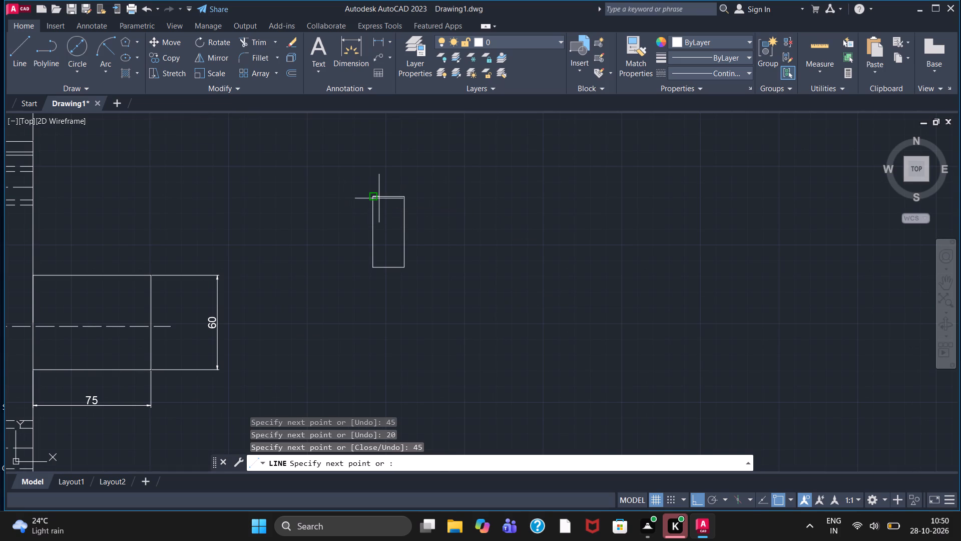
key("Escape")
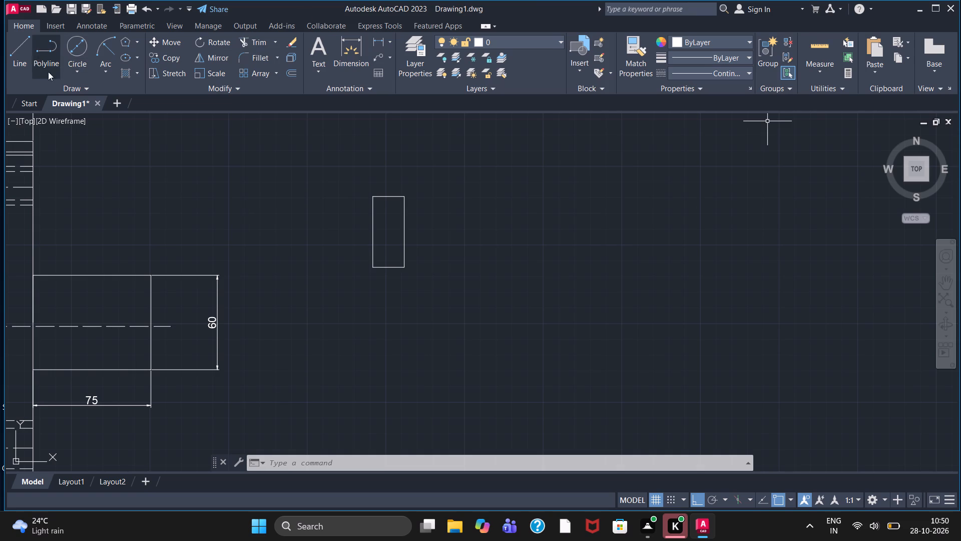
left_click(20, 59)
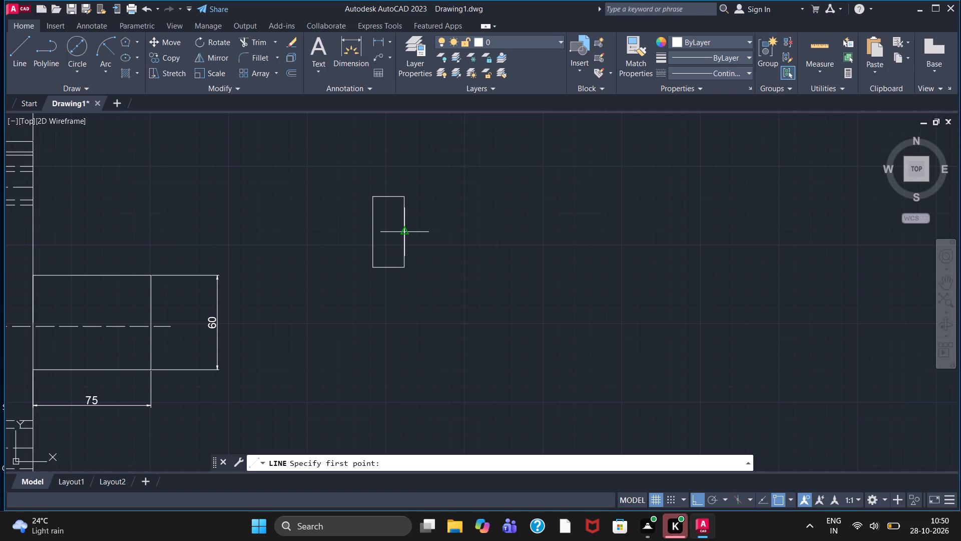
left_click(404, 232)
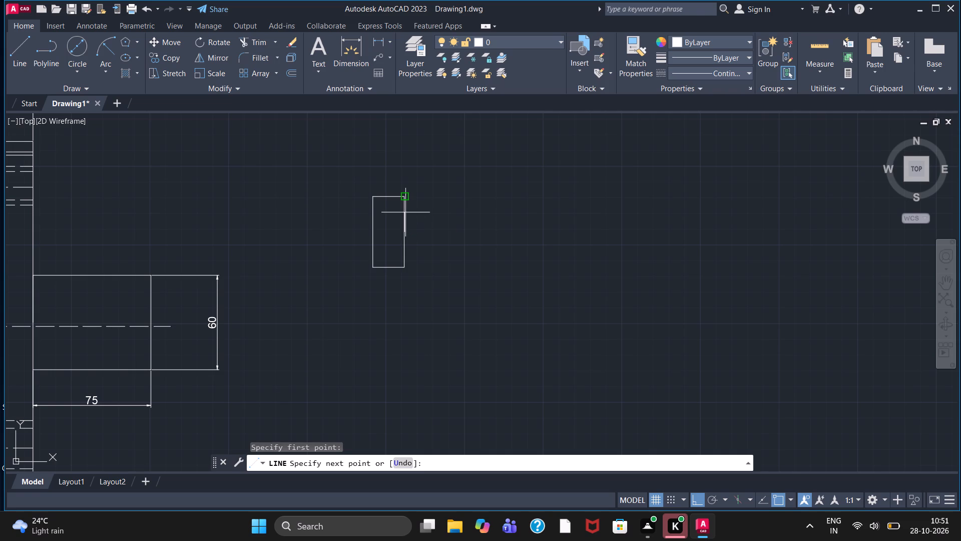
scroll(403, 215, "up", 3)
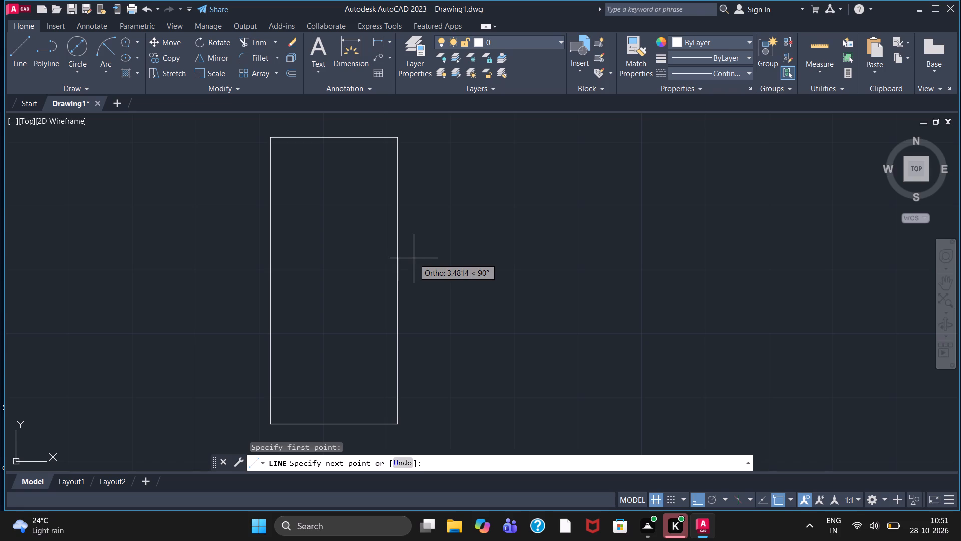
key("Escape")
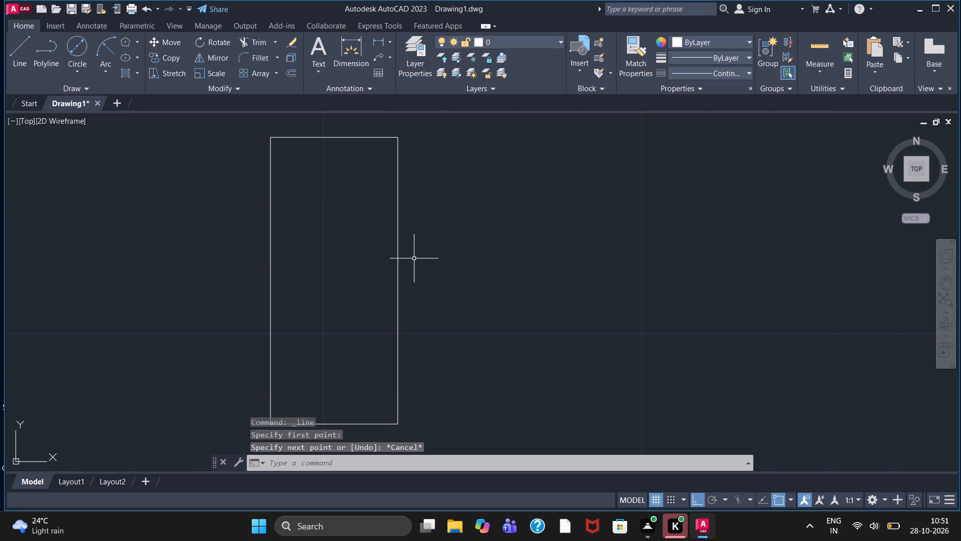
Draw a 7.5 line segment down the new rectangle's right edge from its upper-right corner.
left_click(29, 55)
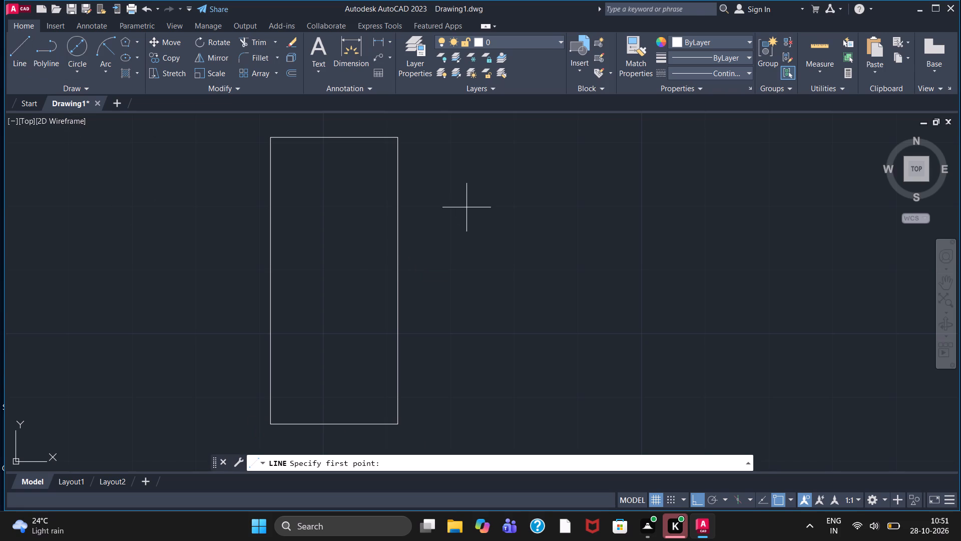
left_click(401, 138)
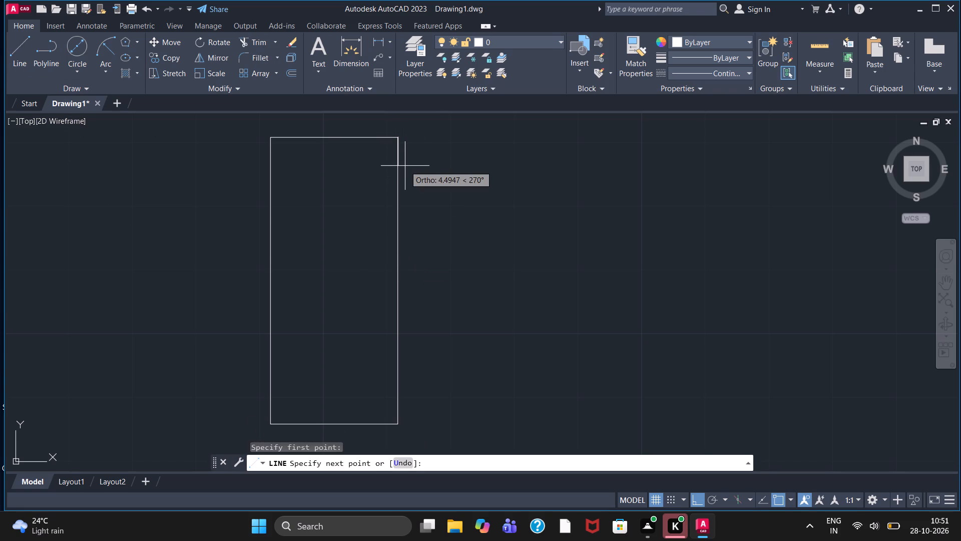
key("7")
key("period")
key("5")
key("Return")
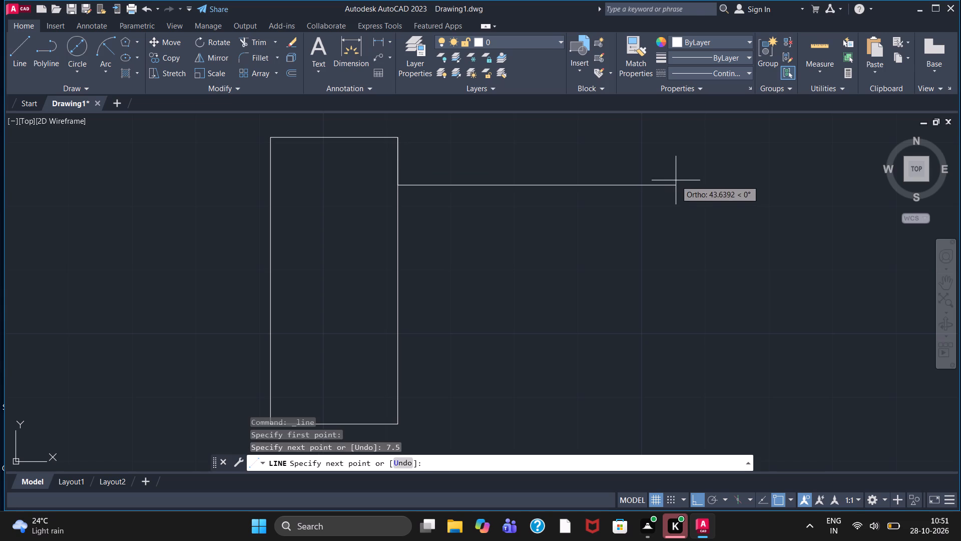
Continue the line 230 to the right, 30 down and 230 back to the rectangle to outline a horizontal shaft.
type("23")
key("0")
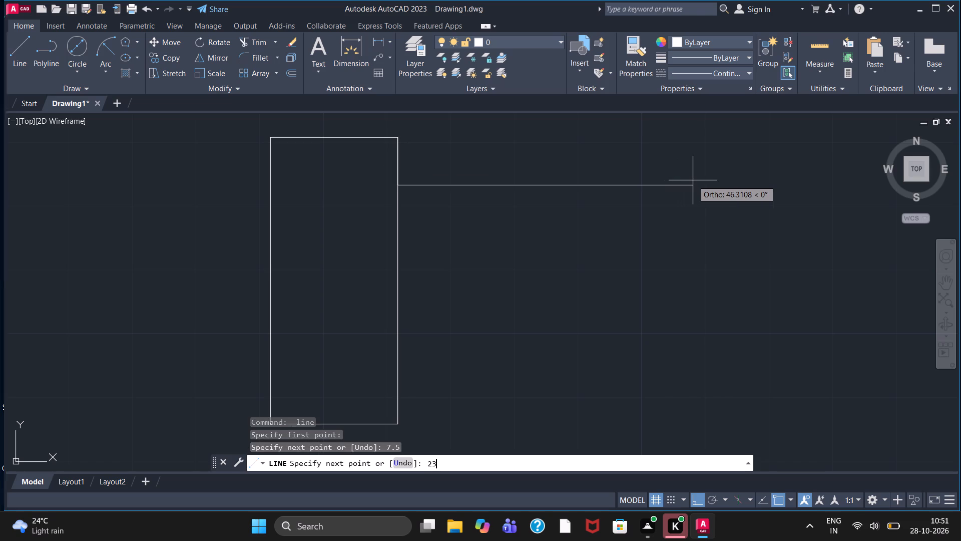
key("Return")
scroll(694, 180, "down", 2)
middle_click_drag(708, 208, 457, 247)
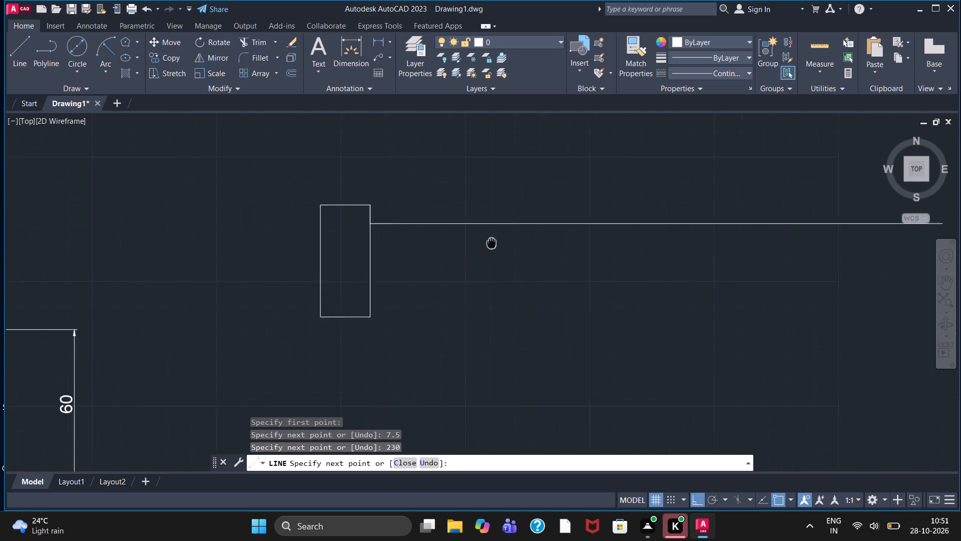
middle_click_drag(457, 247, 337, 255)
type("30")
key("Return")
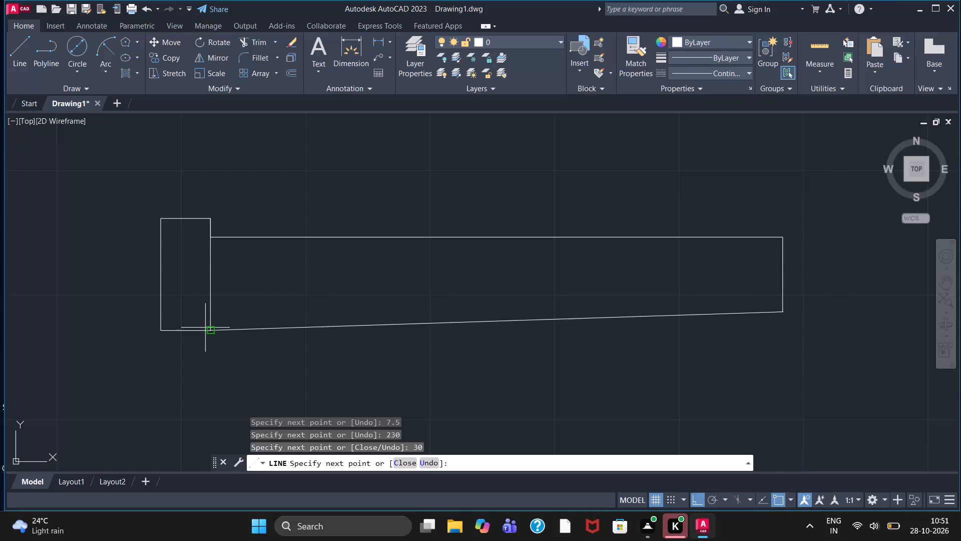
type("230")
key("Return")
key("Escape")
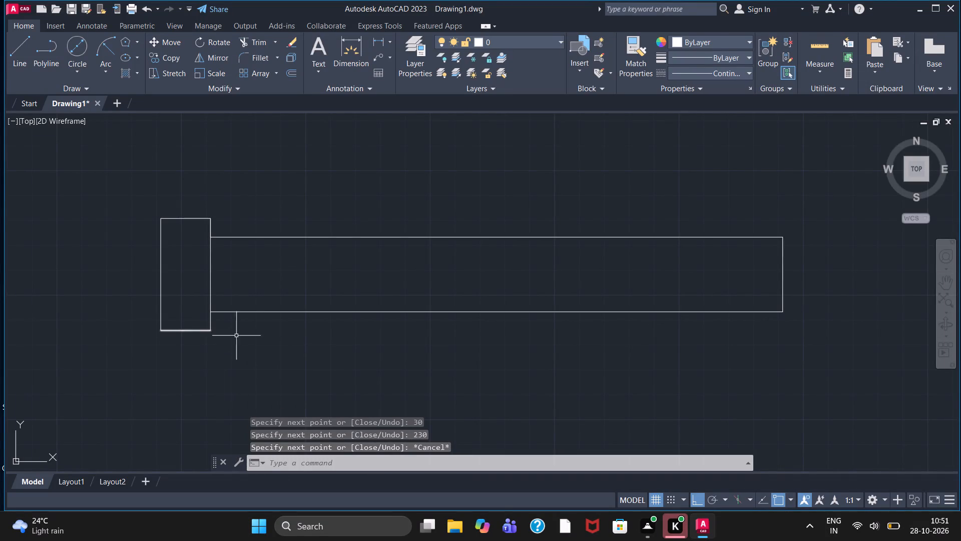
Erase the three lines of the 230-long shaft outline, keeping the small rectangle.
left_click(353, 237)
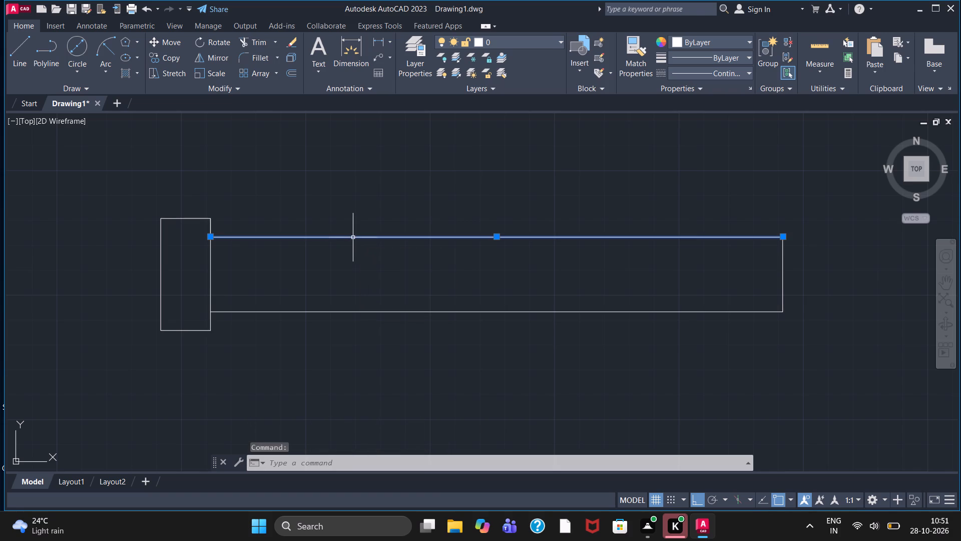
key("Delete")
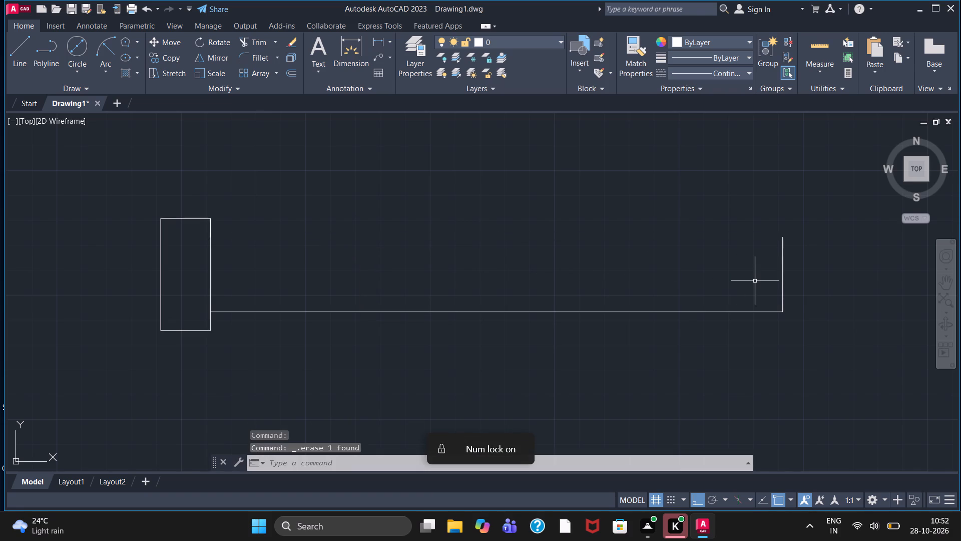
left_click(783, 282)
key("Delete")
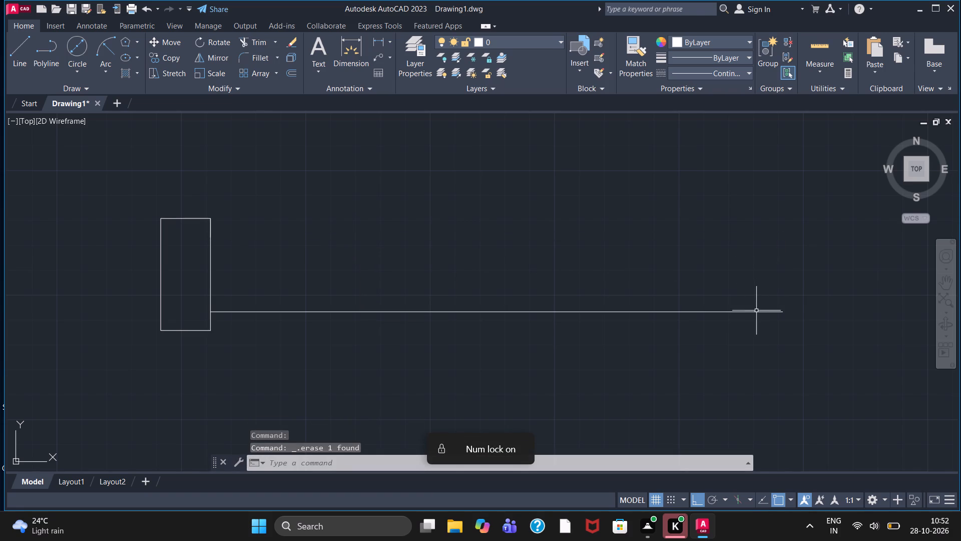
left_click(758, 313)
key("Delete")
Draw a shaft outline 210 long and 30 high from the 7.5 segment's lower end back to the rectangle's right edge.
left_click(17, 62)
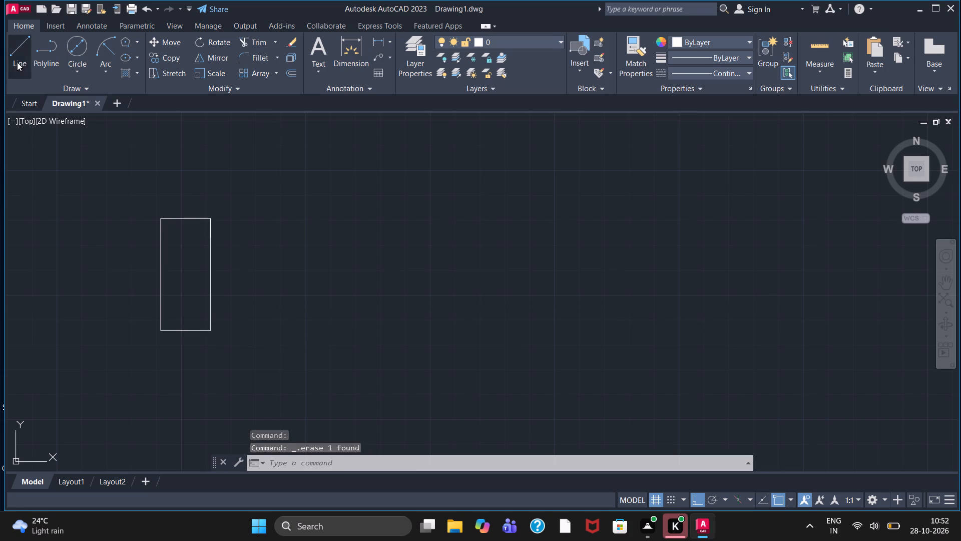
left_click(208, 241)
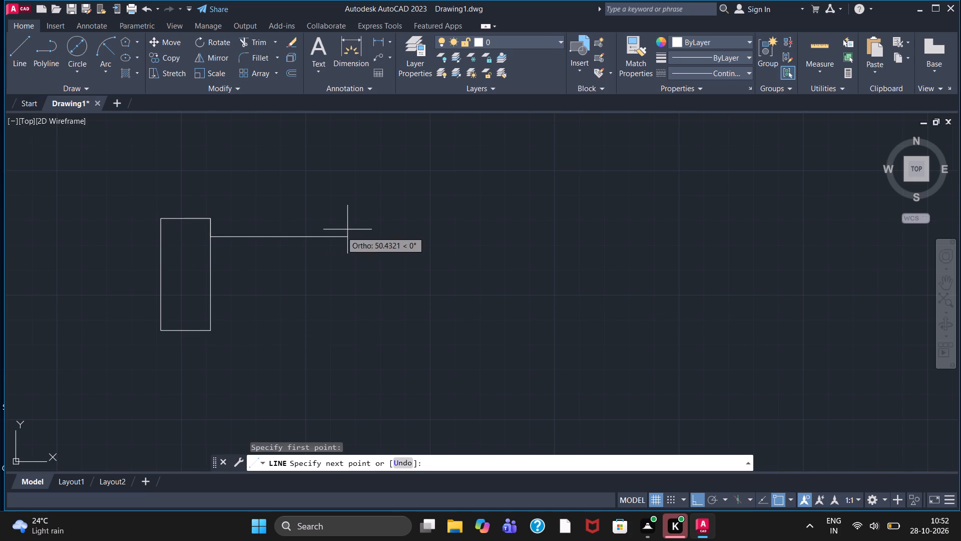
key("2")
key("1")
key("0")
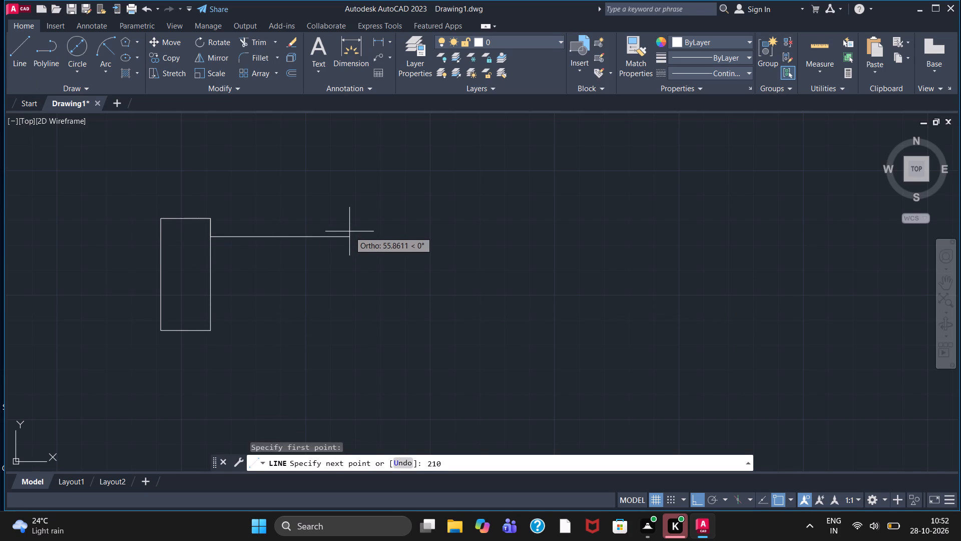
key("Return")
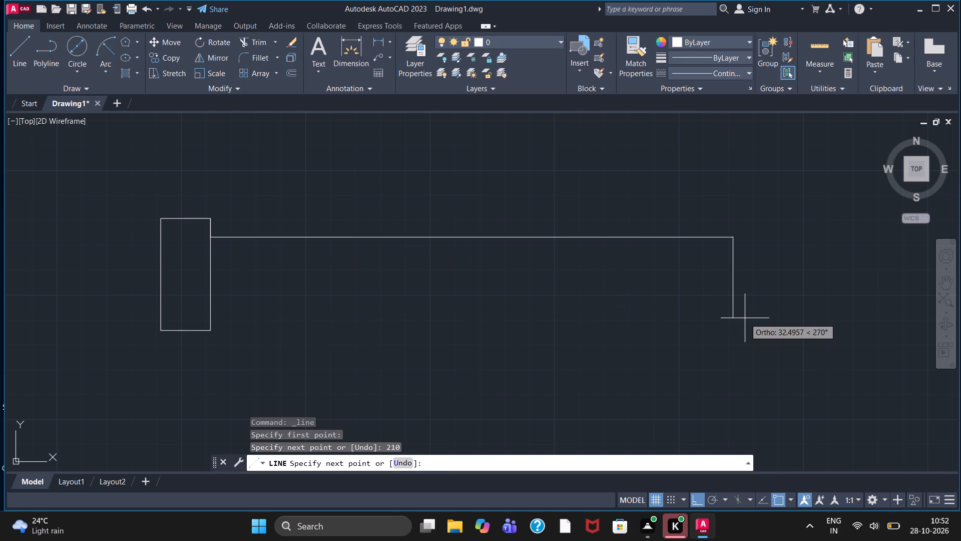
type("30")
key("Return")
type("210")
key("Return")
key("Escape")
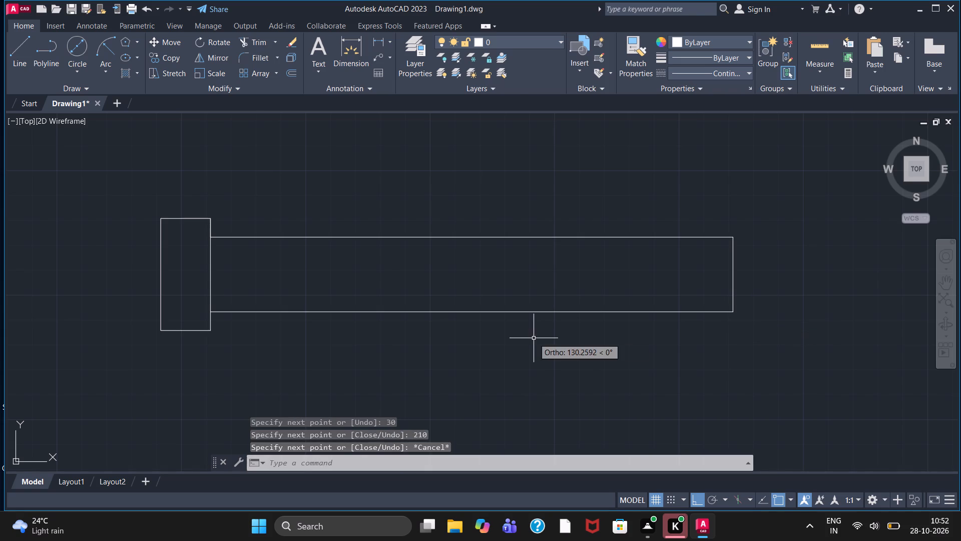
Offset the shaft's upper and lower edges inward using the Through option, entering 5 for each.
left_click(290, 75)
left_click(448, 460)
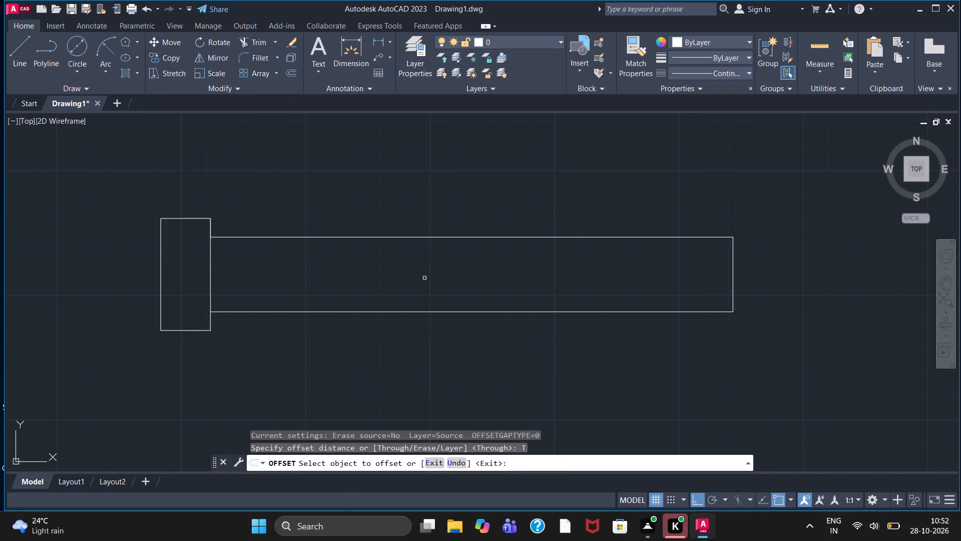
left_click(432, 236)
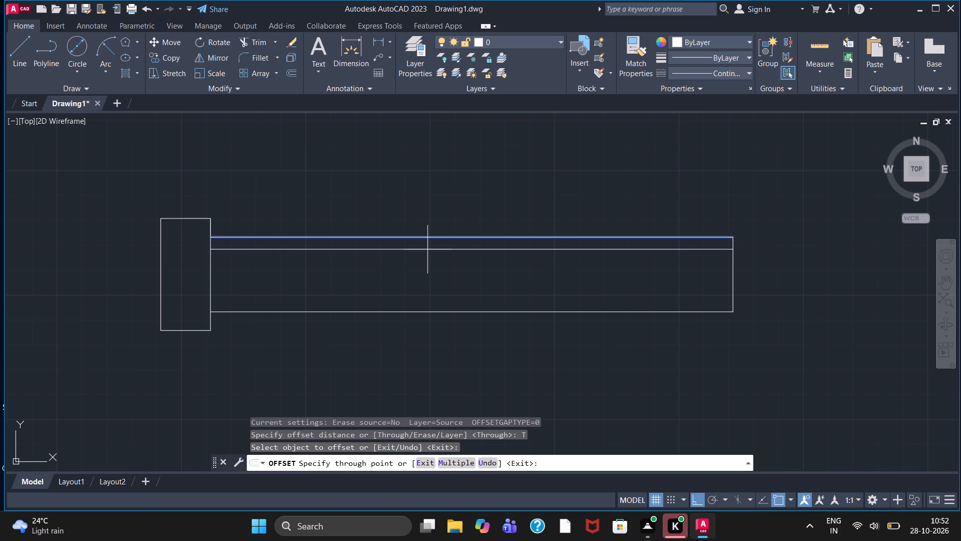
key("5")
key("Return")
scroll(421, 251, "up", 2)
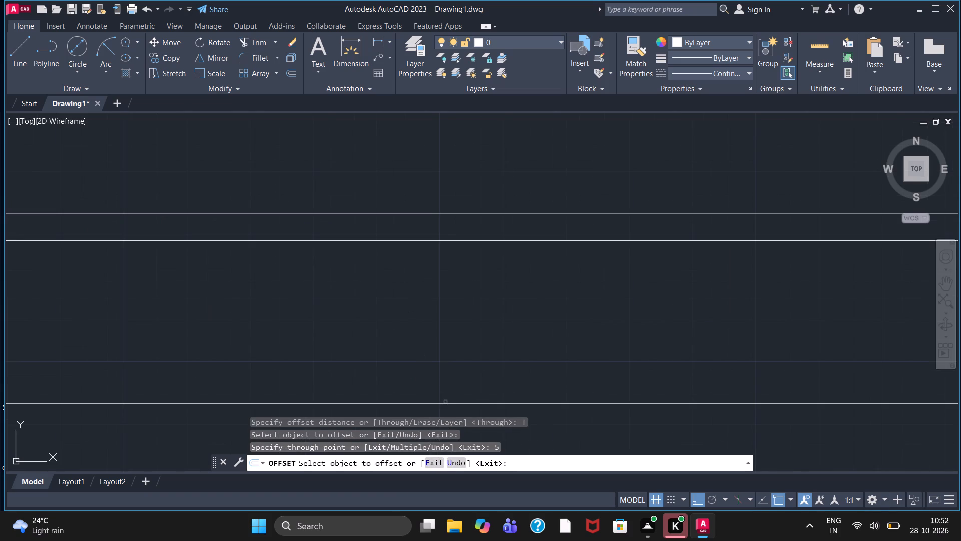
left_click(445, 402)
left_click(455, 404)
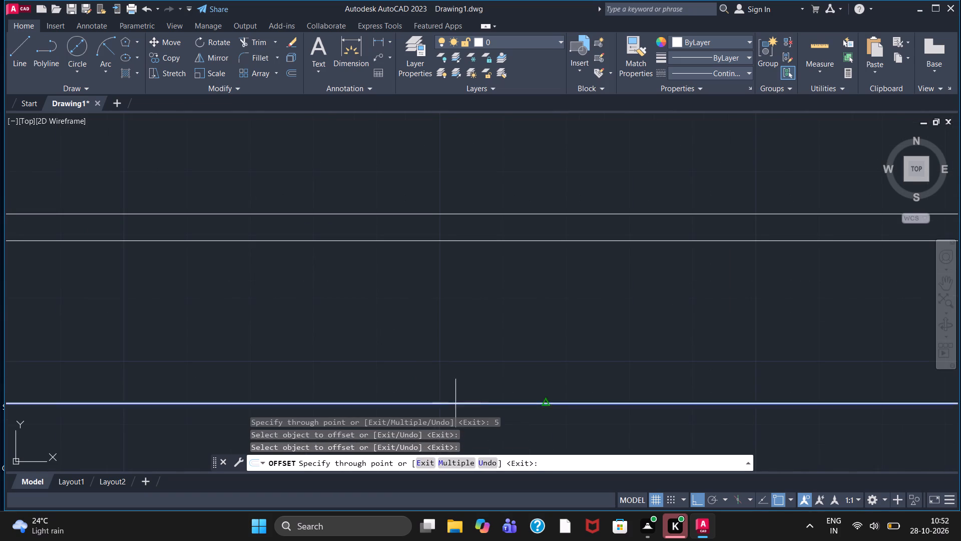
key("5")
key("Return")
scroll(452, 389, "down", 2)
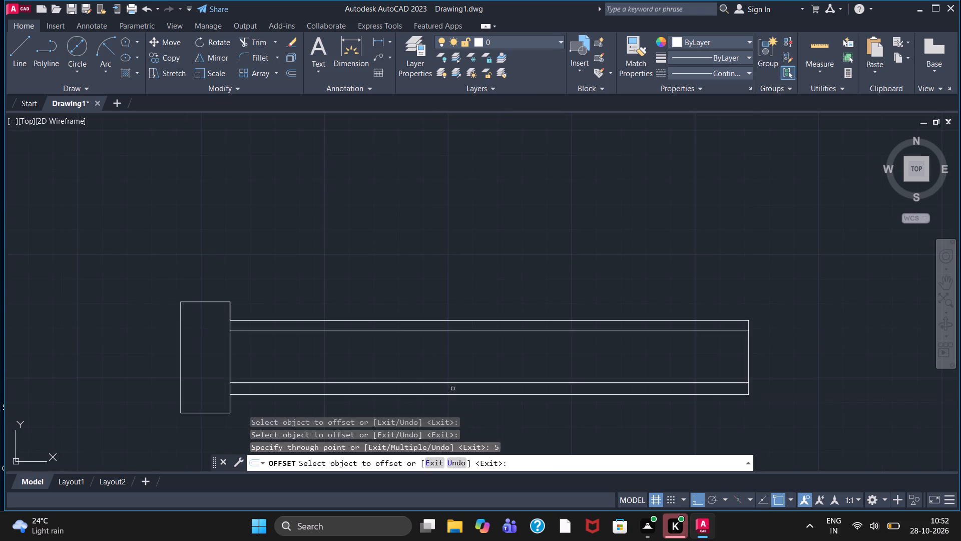
scroll(449, 395, "down", 1)
middle_click_drag(394, 300, 294, 248)
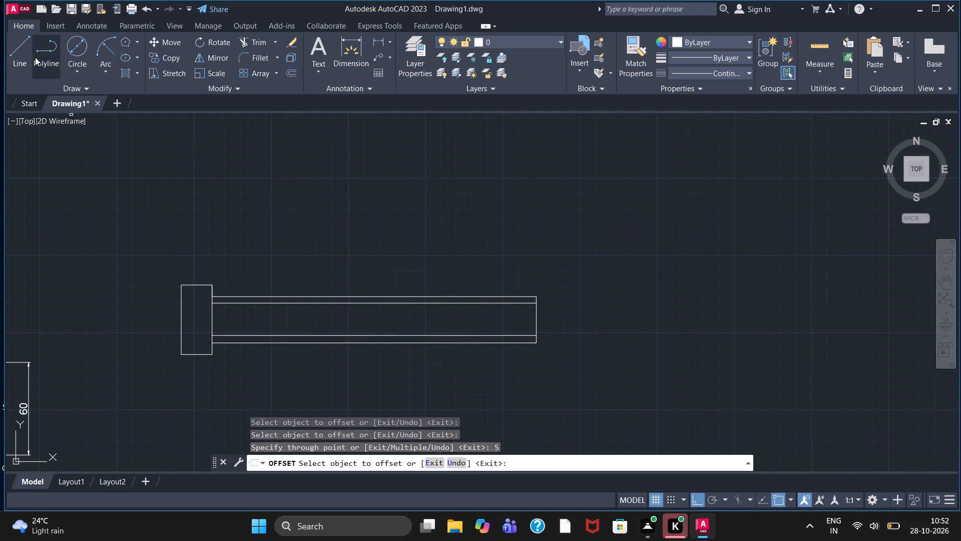
Draw a horizontal axis line about 242 long from the midpoint of the head's left edge to just past the shaft's end.
left_click(22, 55)
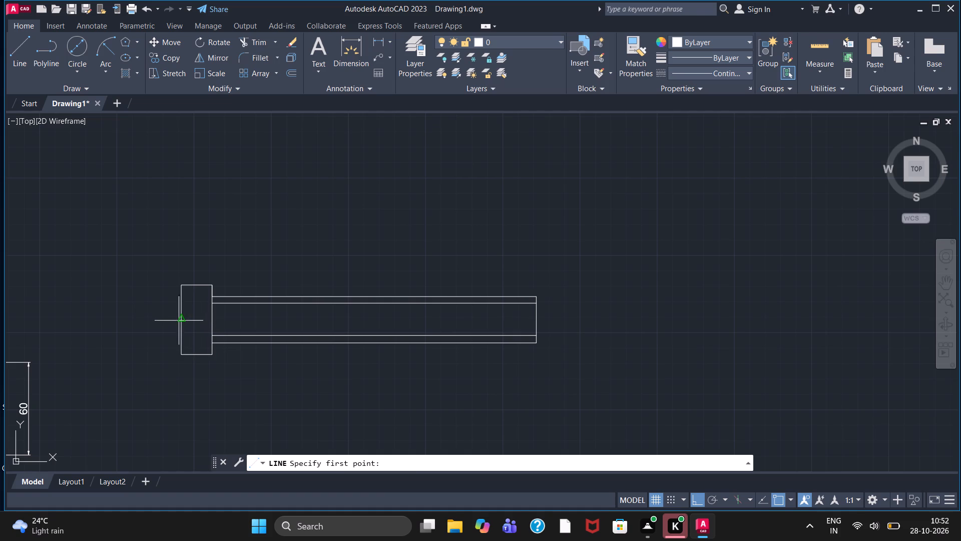
left_click(178, 321)
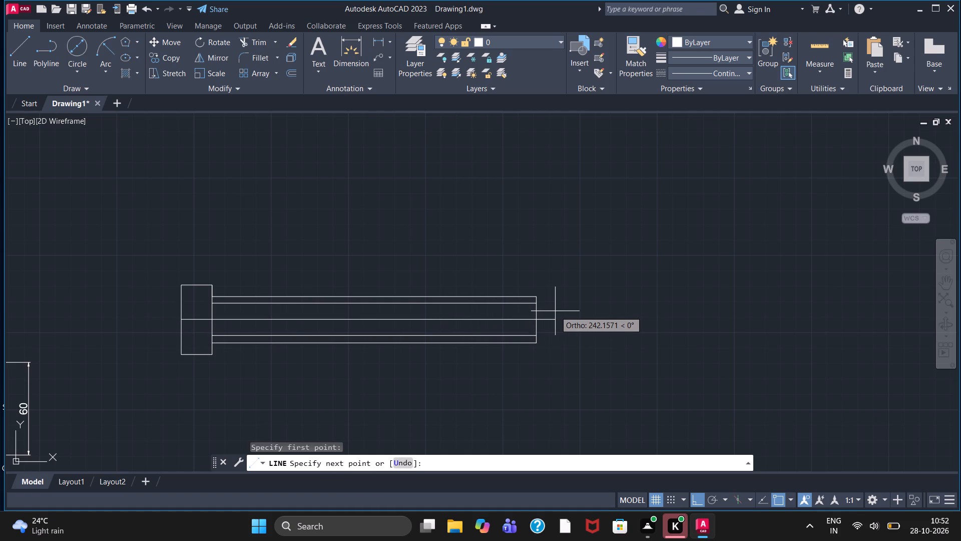
left_click(555, 311)
right_click(555, 311)
left_click(567, 318)
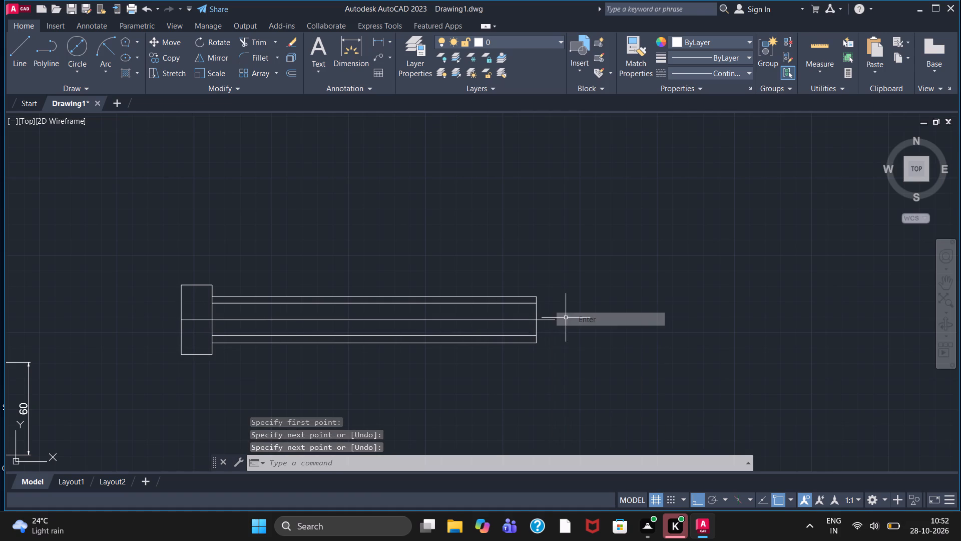
Change the shaft's axis line to the CENTER2 linetype.
left_click(544, 320)
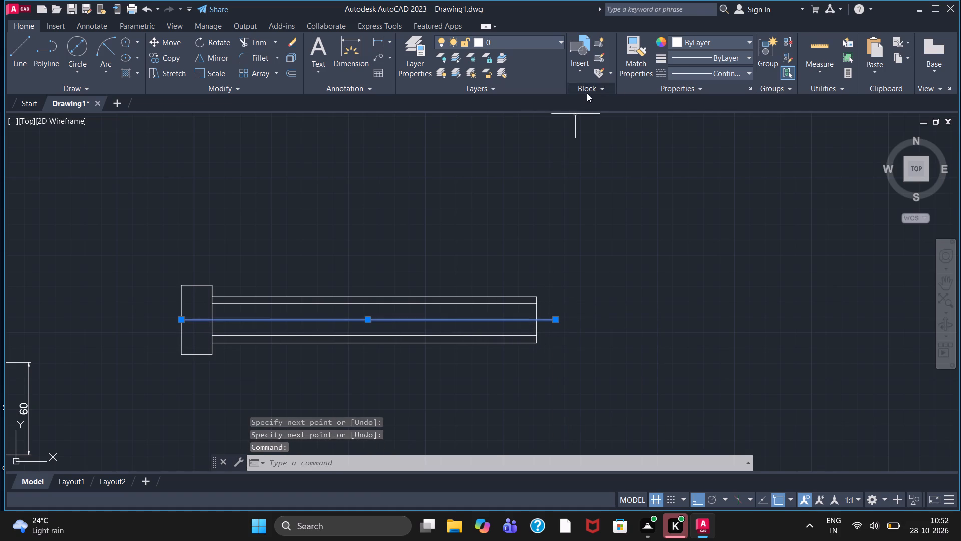
left_click(678, 73)
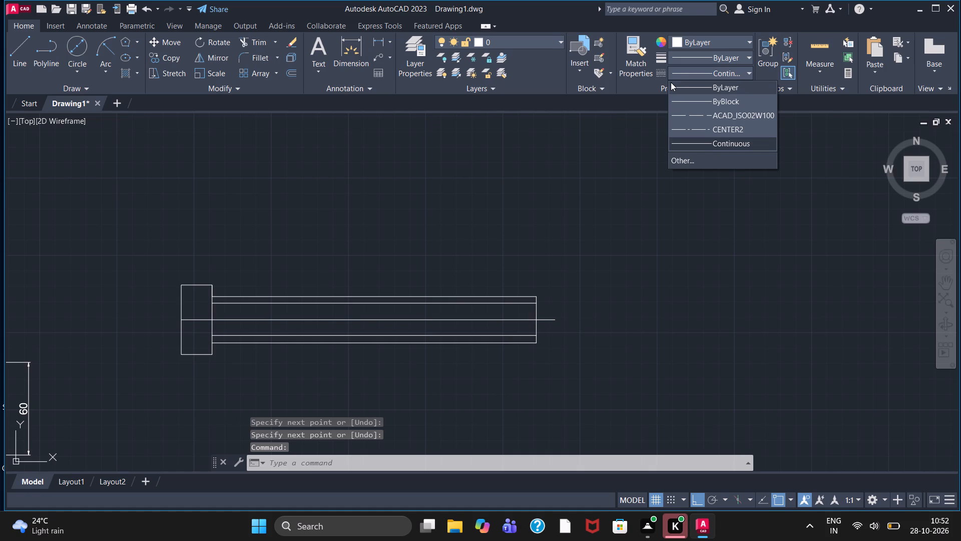
left_click(737, 132)
key("Escape")
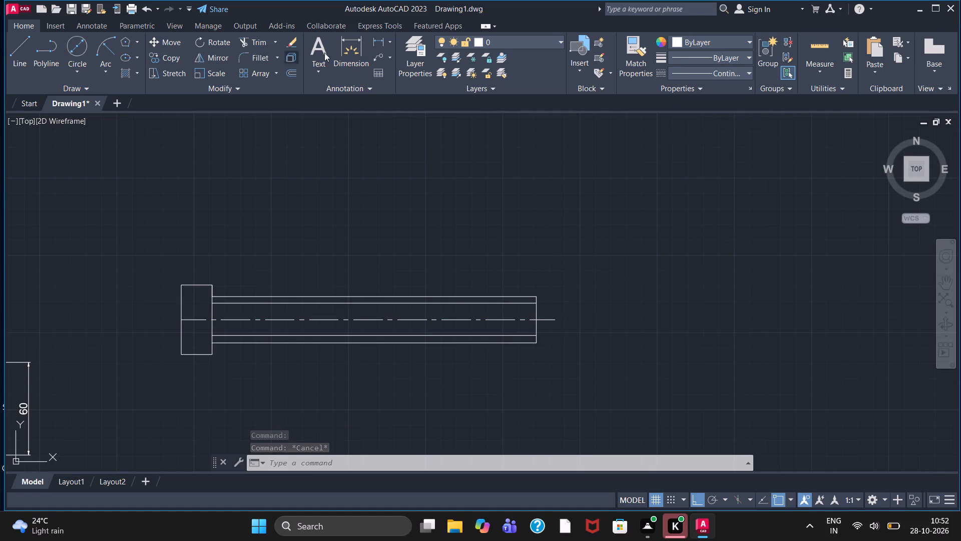
Add linear dimensions for the shaft head's height on its left side and its width above it.
left_click(375, 36)
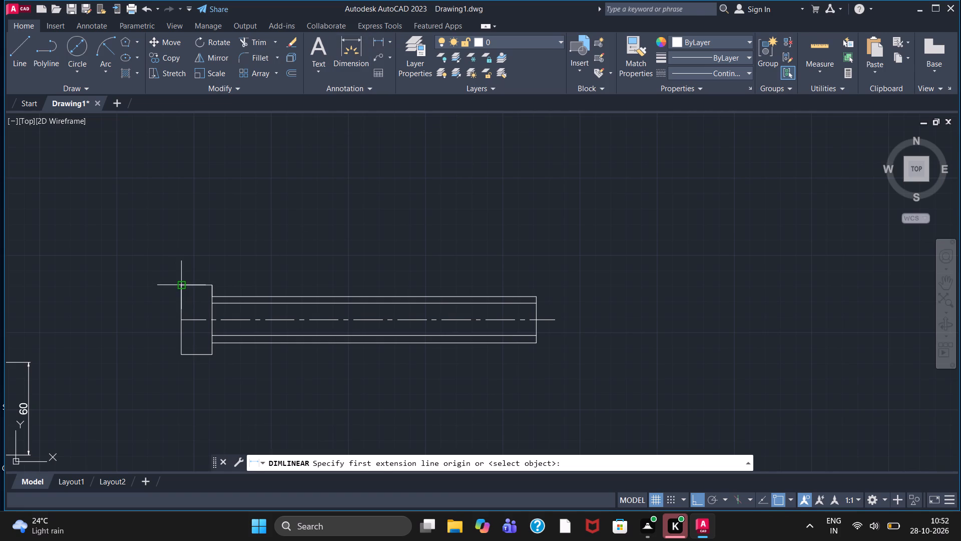
left_click(184, 288)
left_click(181, 356)
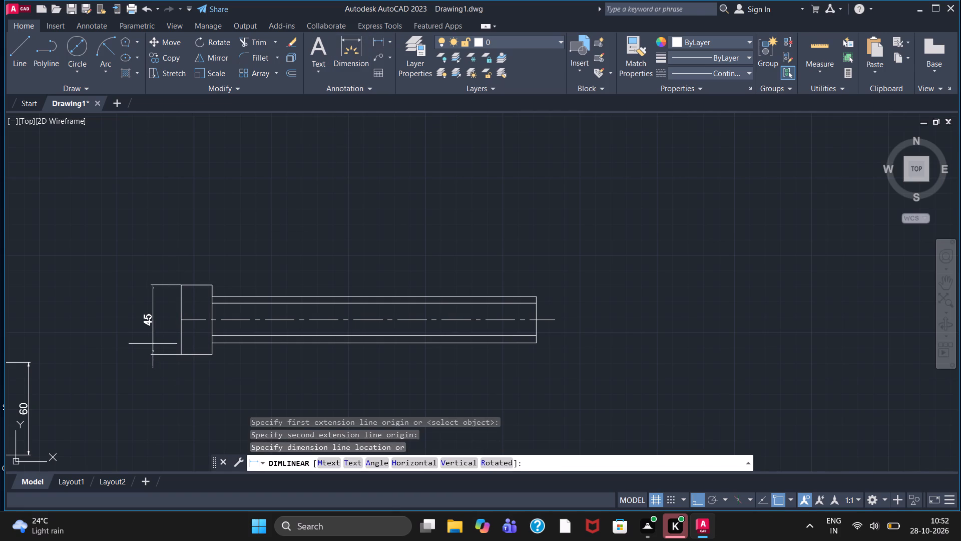
left_click(147, 341)
right_click(139, 323)
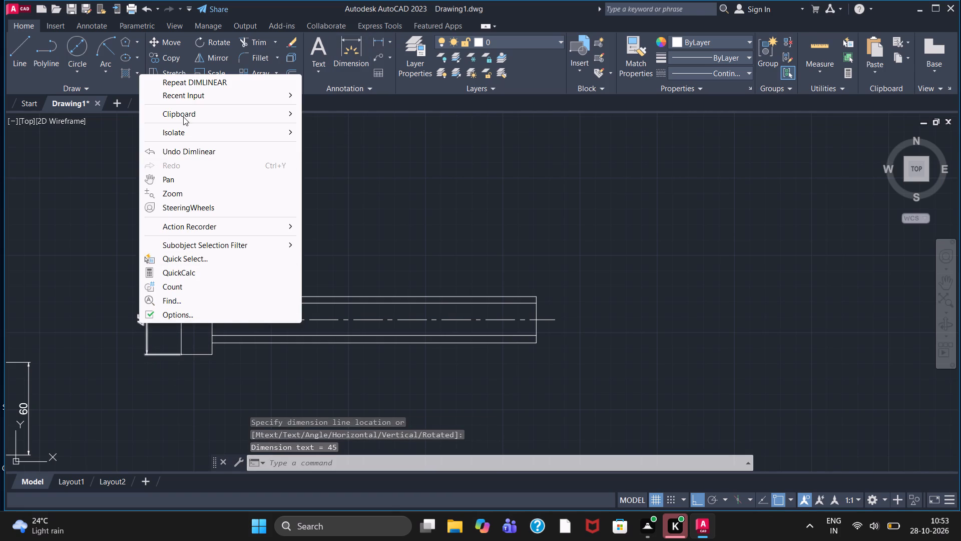
left_click(196, 77)
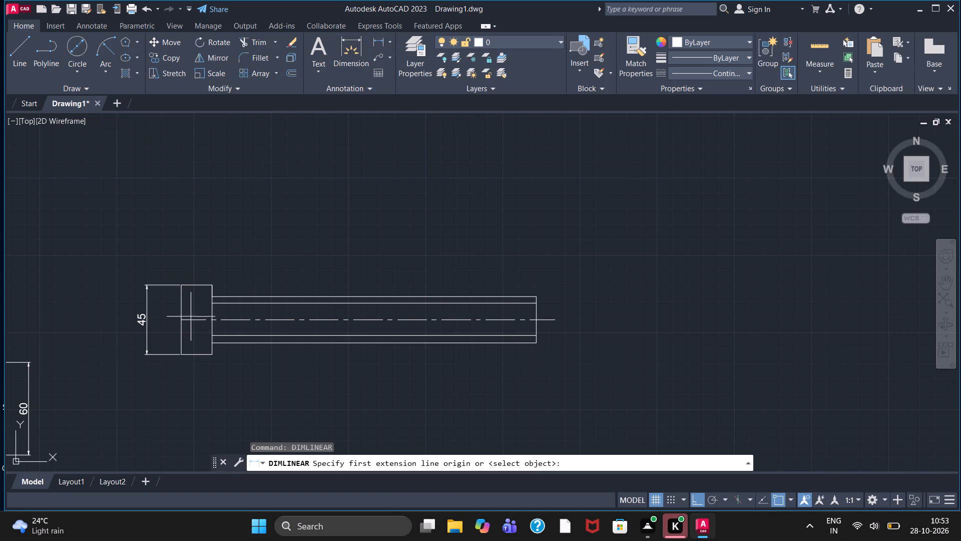
left_click_drag(184, 288, 188, 287)
left_click(212, 285)
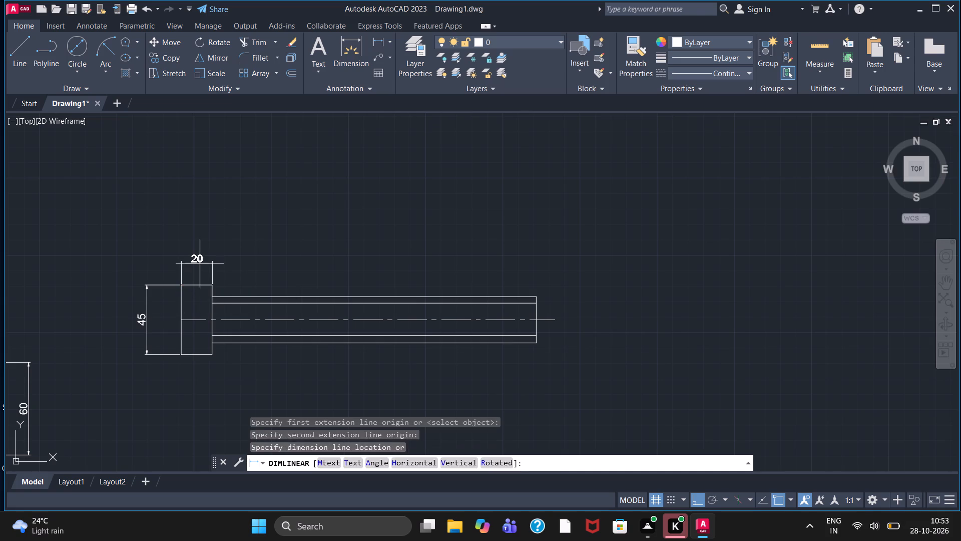
left_click(199, 261)
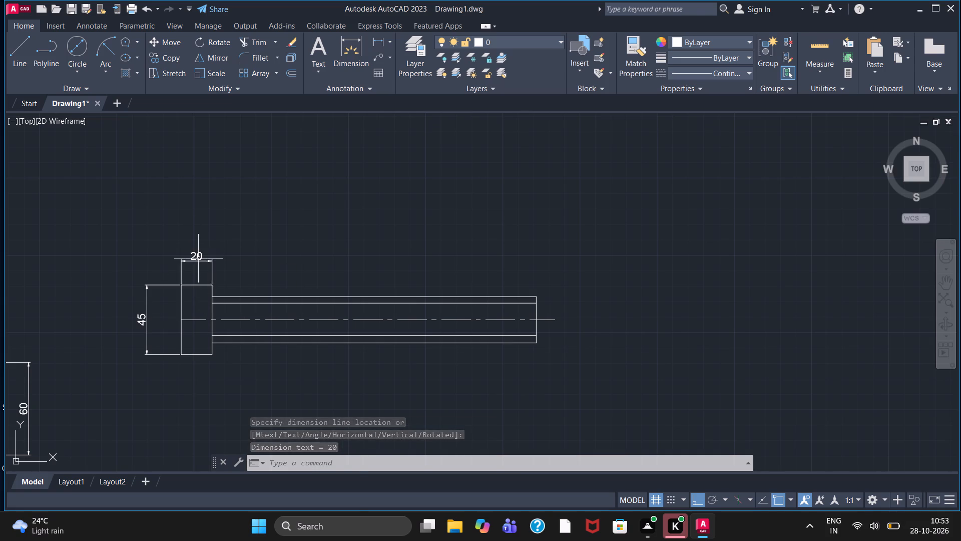
Add linear dimensions for the overall length below the headed shaft and the shaft's height beyond its right end.
right_click(198, 258)
left_click(216, 266)
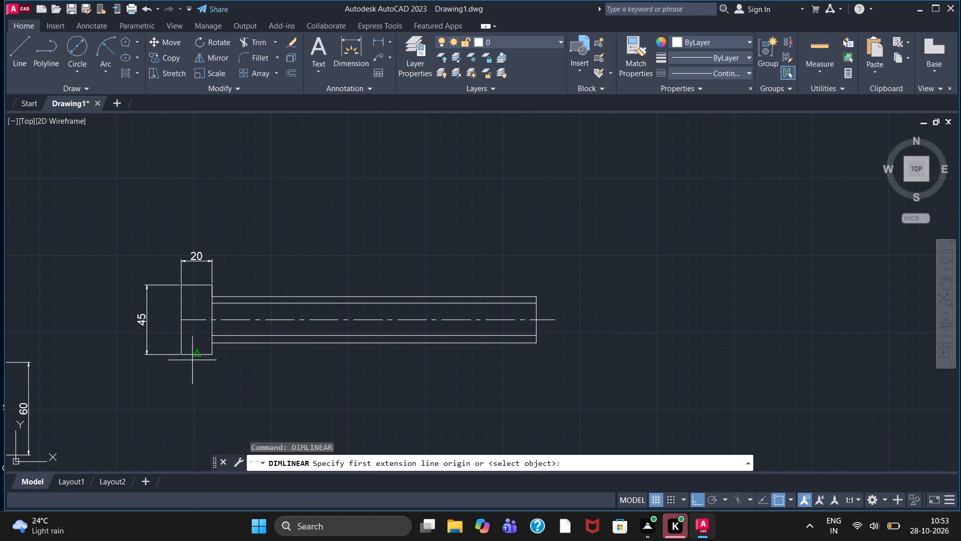
left_click(181, 357)
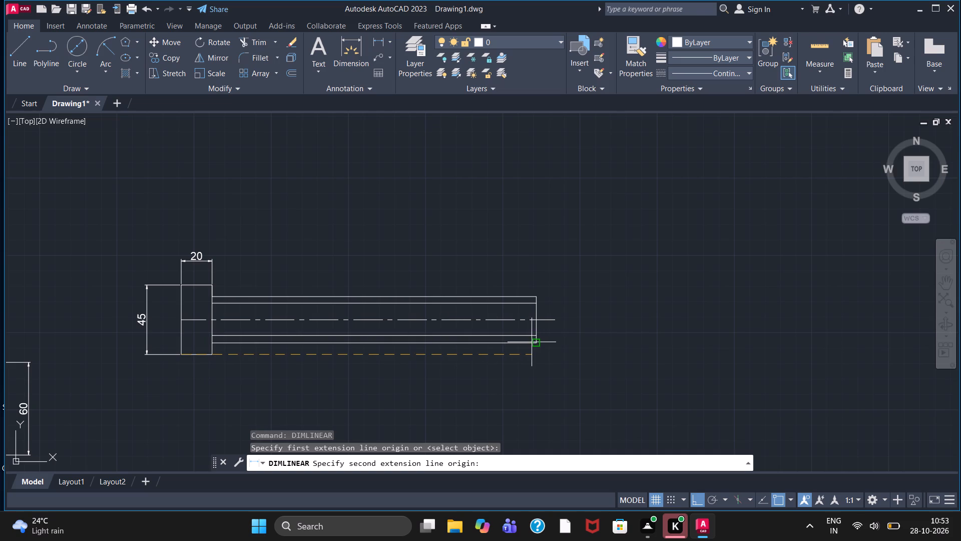
left_click(535, 342)
left_click(454, 384)
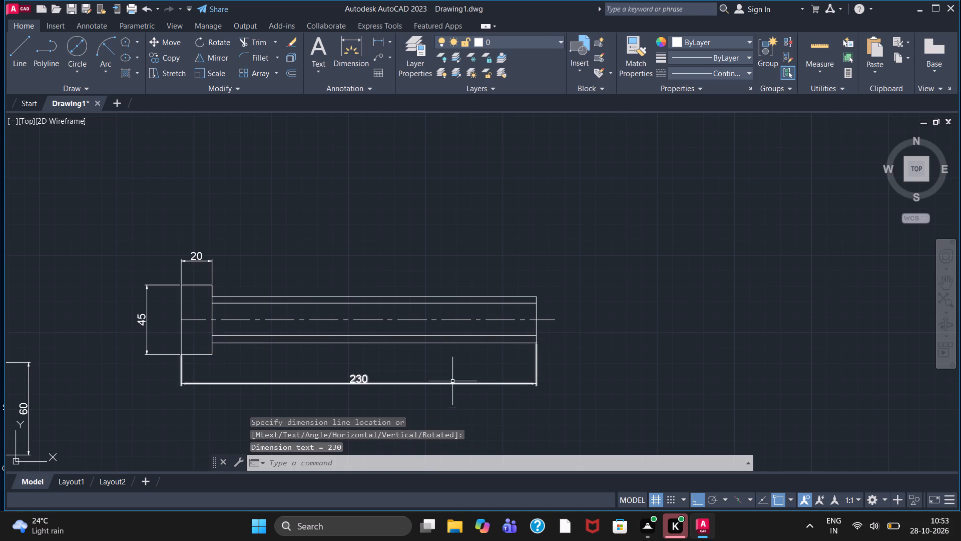
right_click(356, 380)
left_click(417, 139)
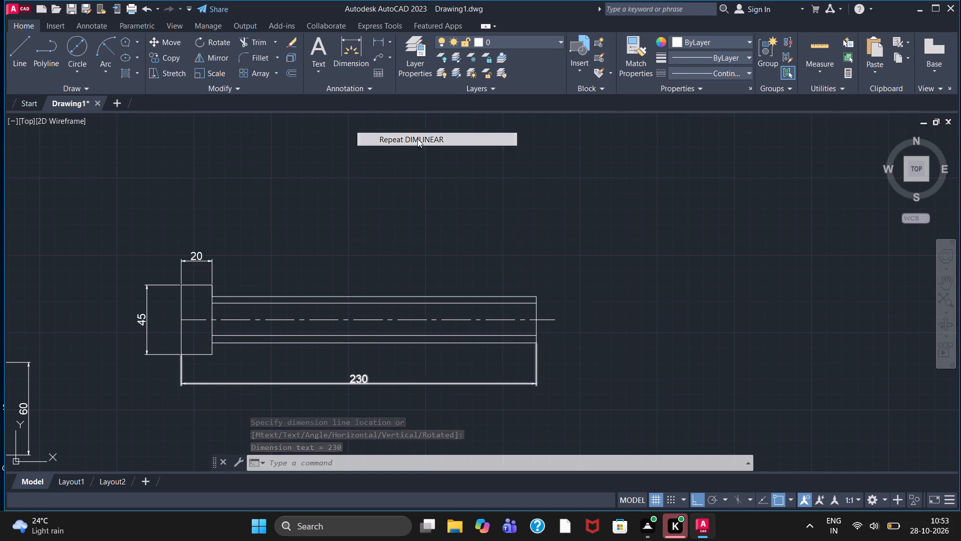
left_click(534, 297)
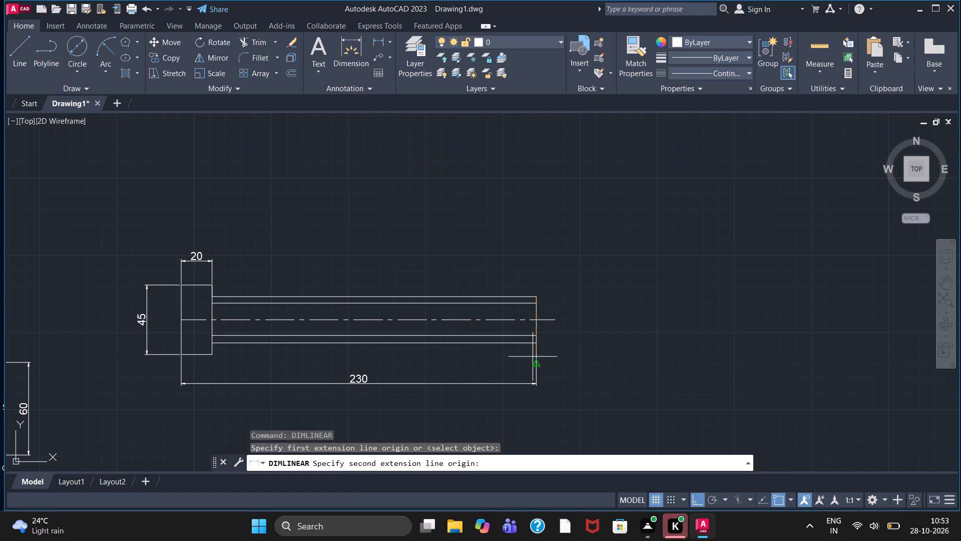
left_click(536, 344)
left_click(586, 334)
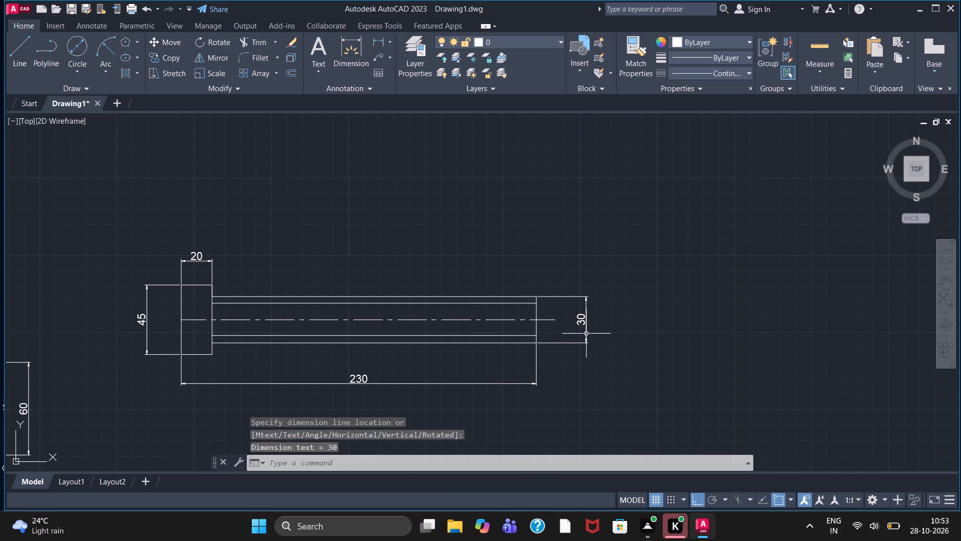
Look over the complete set of part views and the free space around the headed shaft.
scroll(561, 332, "down", 1)
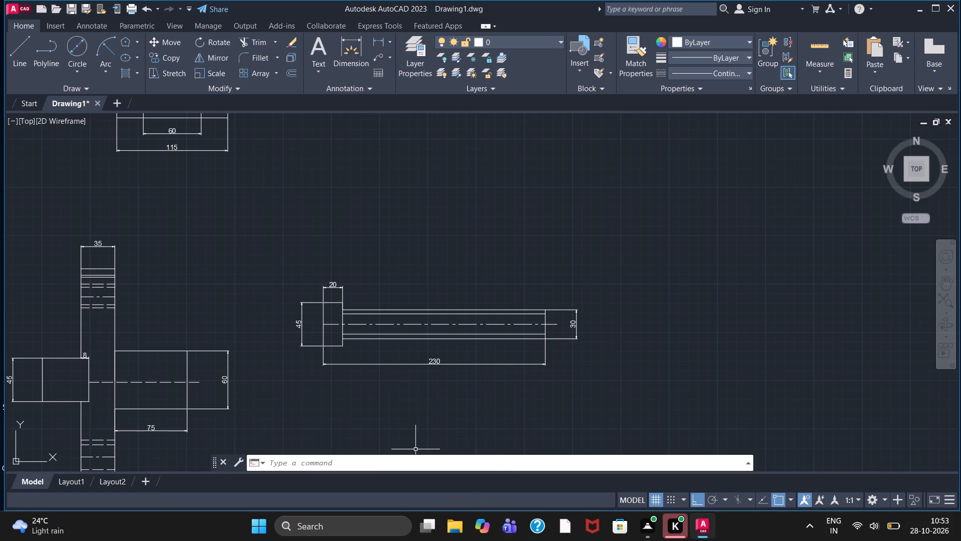
scroll(426, 267, "down", 1)
middle_click_drag(426, 263, 410, 139)
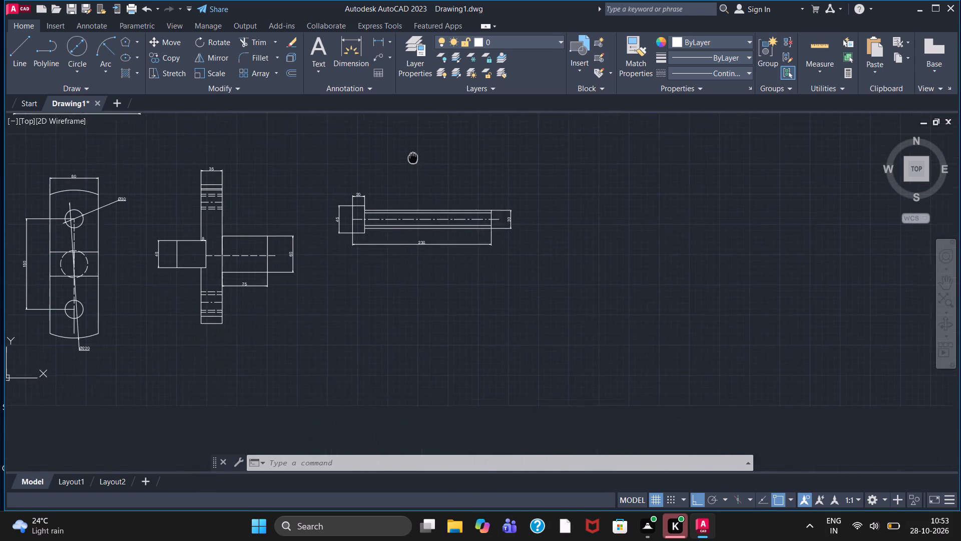
middle_click_drag(410, 139, 411, 145)
scroll(402, 245, "down", 1)
scroll(363, 351, "down", 1)
middle_click_drag(363, 312, 360, 329)
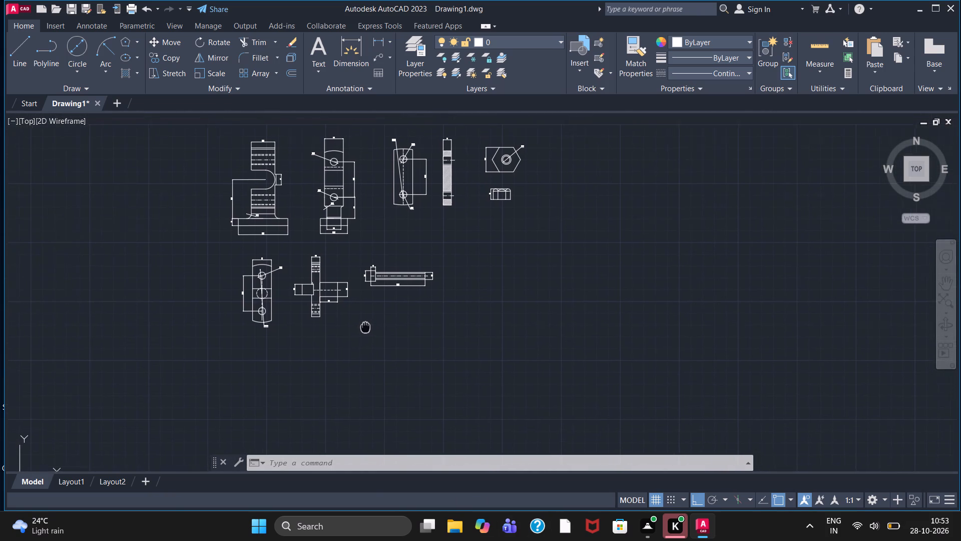
middle_click_drag(360, 329, 359, 330)
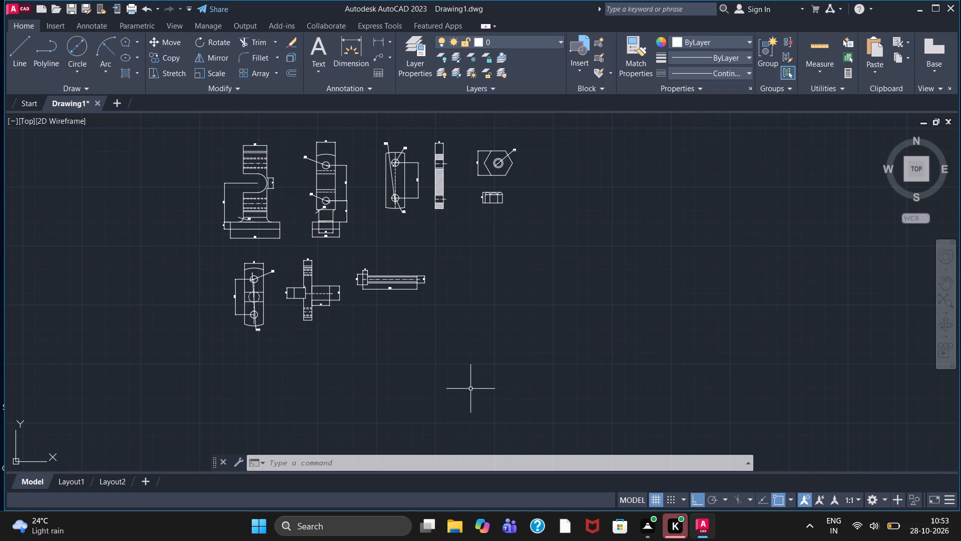
Draw a closed upright rectangle 20 wide and 96 high with lines, to the right of the headed shaft.
scroll(441, 268, "up", 2)
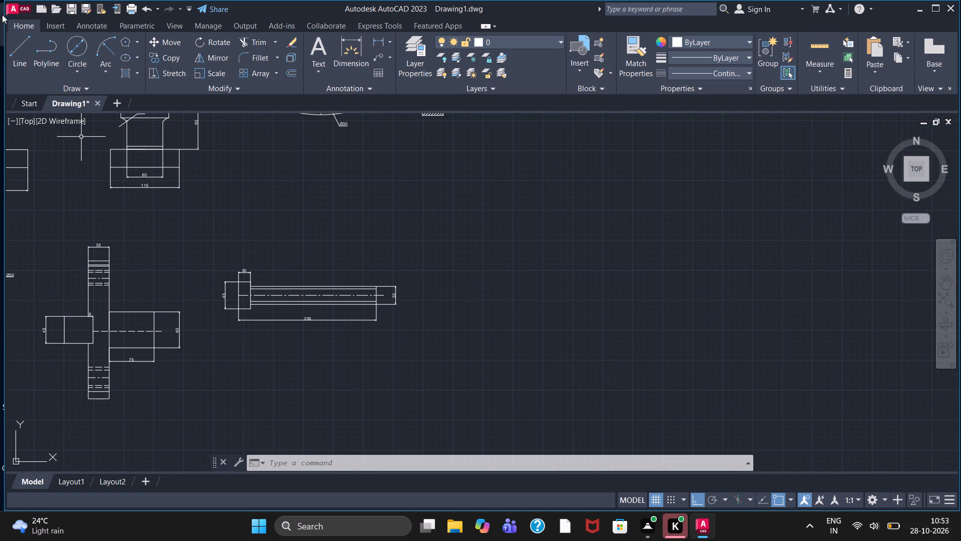
left_click(19, 44)
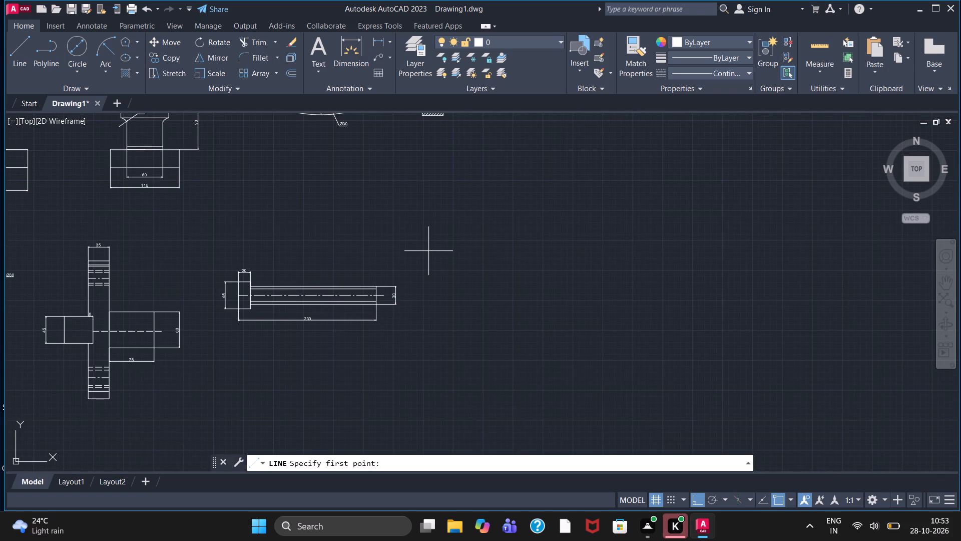
left_click(428, 251)
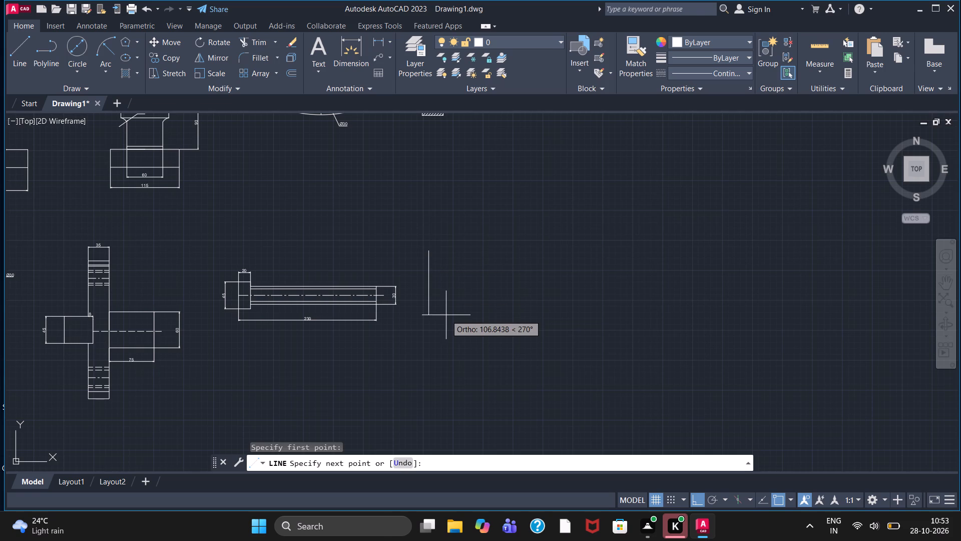
type("96")
key("Return")
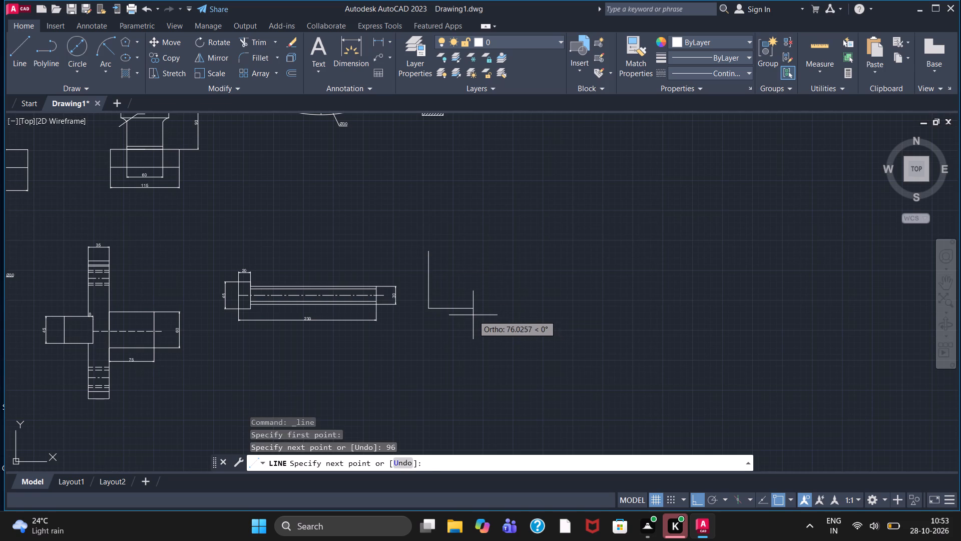
scroll(445, 303, "up", 2)
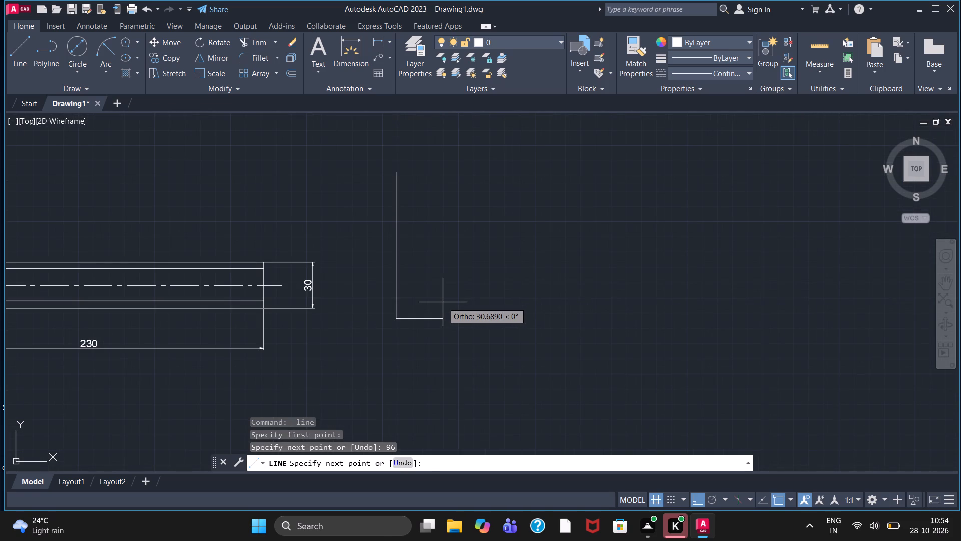
type("20")
key("Return")
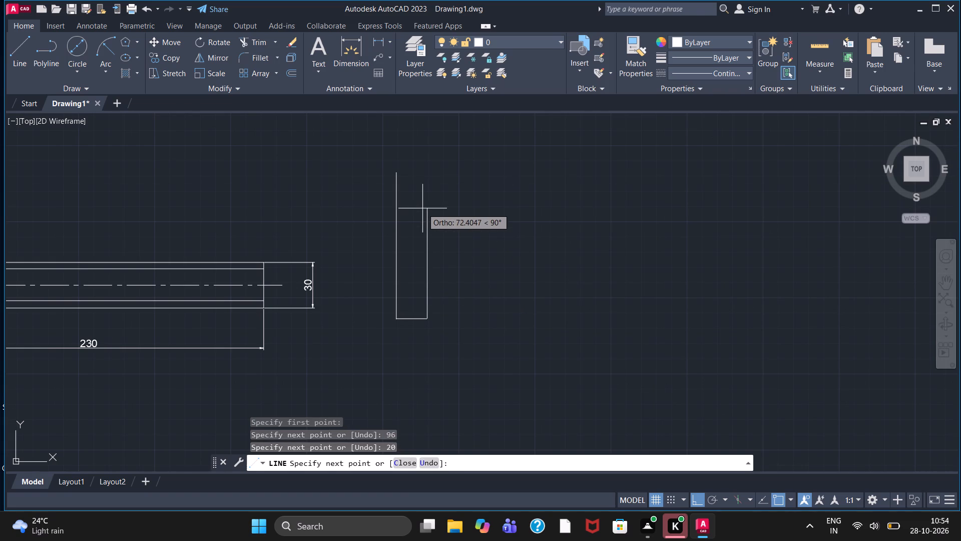
type("96")
key("Return")
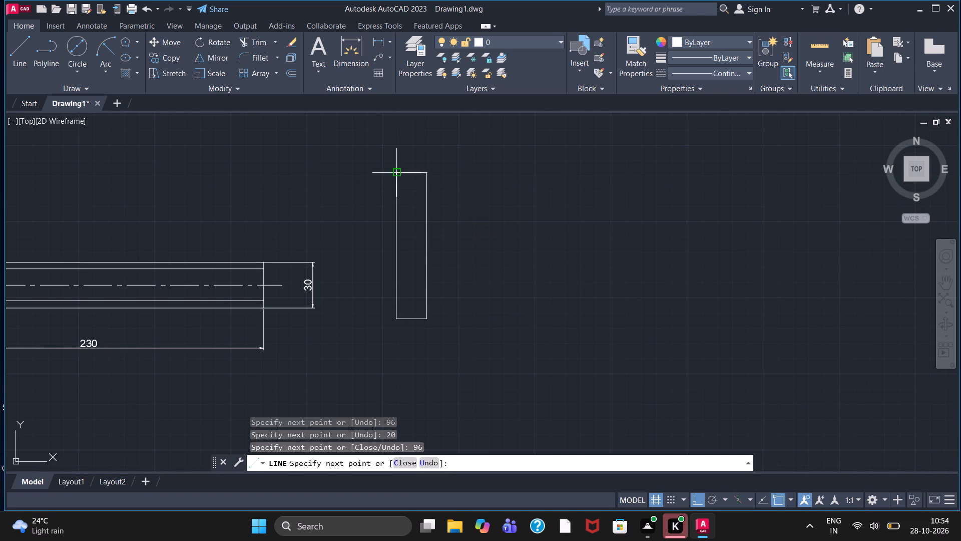
left_click(400, 171)
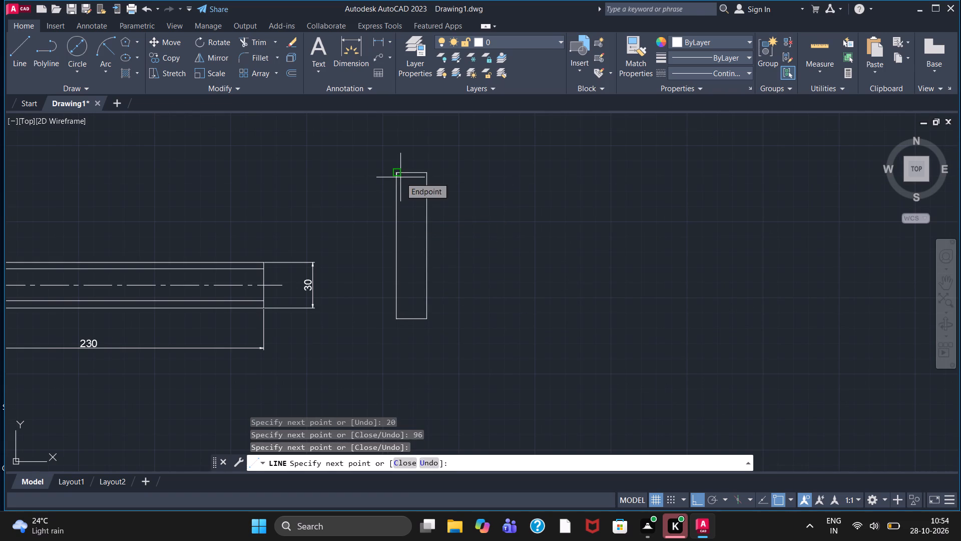
key("Escape")
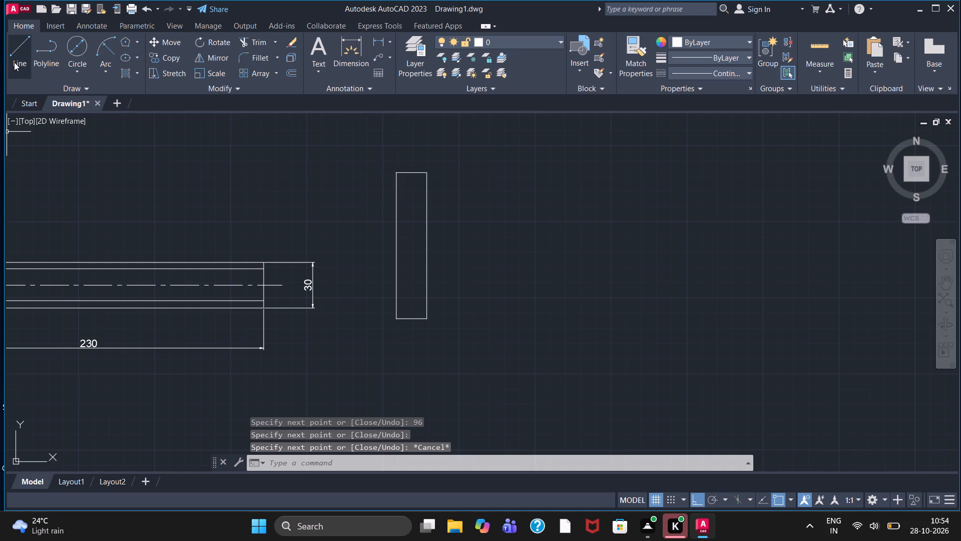
Draw an 80-long line rightward from the rectangle's top-right corner, ending in a closed upright rectangle 10 wide and 96 high.
left_click(14, 62)
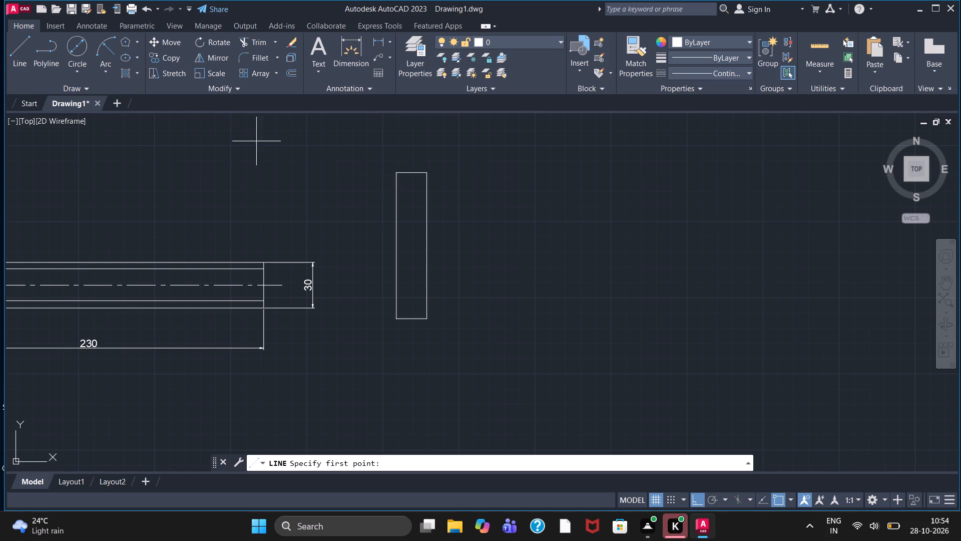
left_click(428, 172)
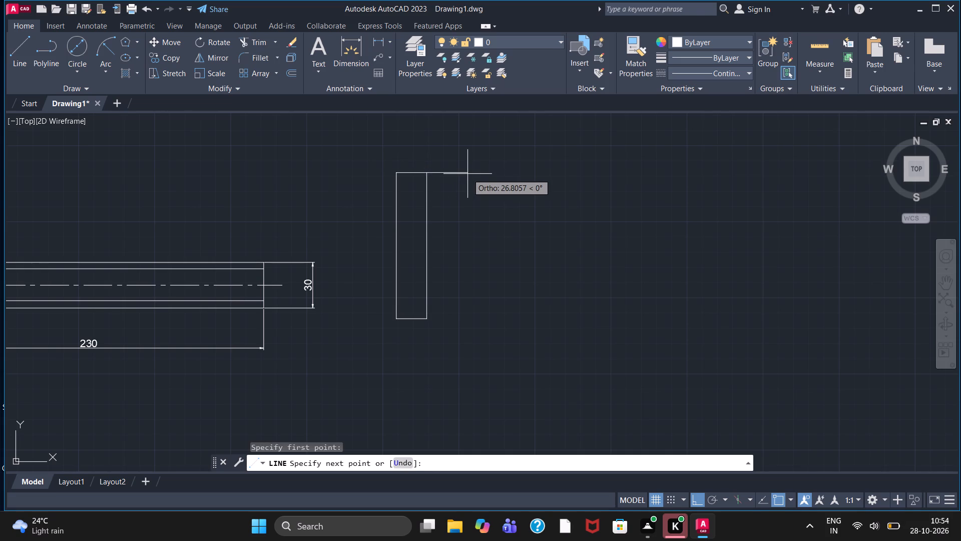
key("8")
key("0")
key("Return")
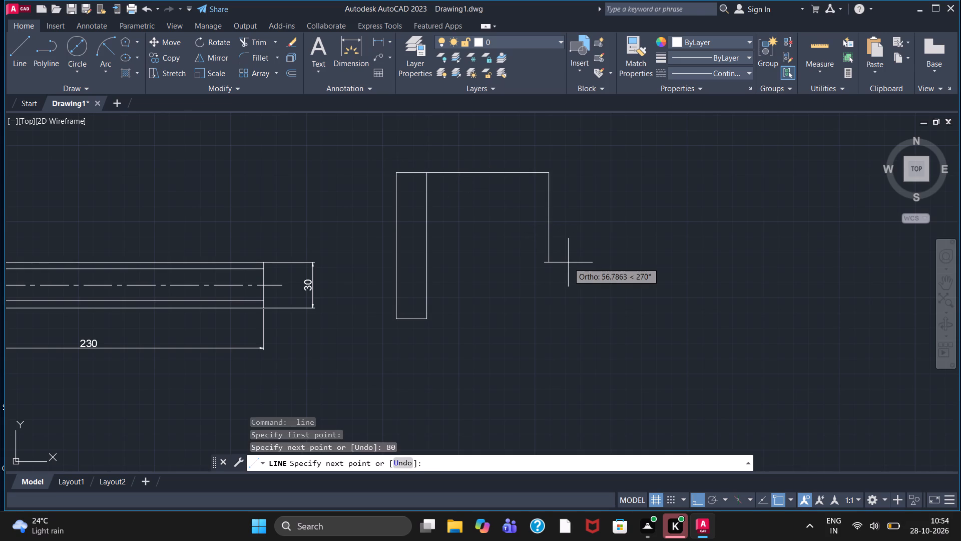
type("96")
key("Return")
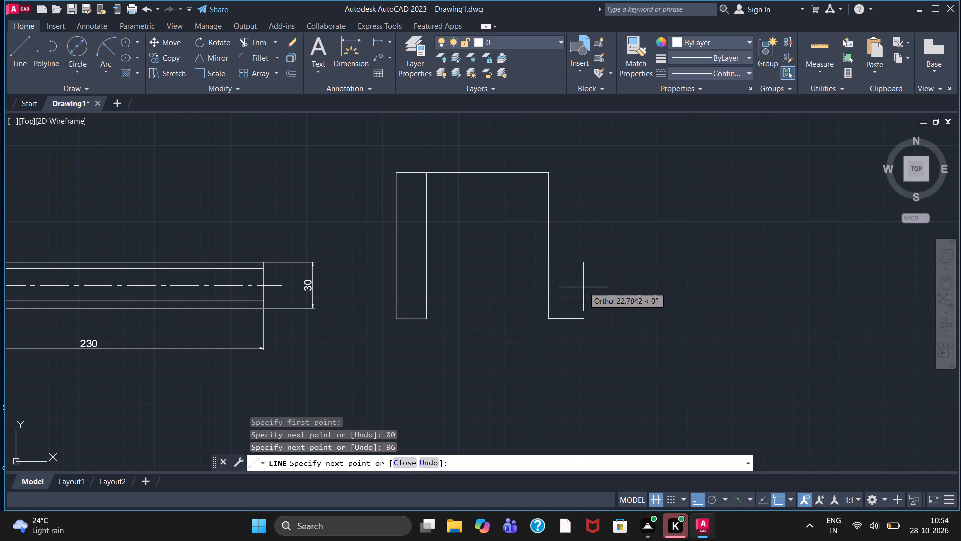
type("10")
key("Return")
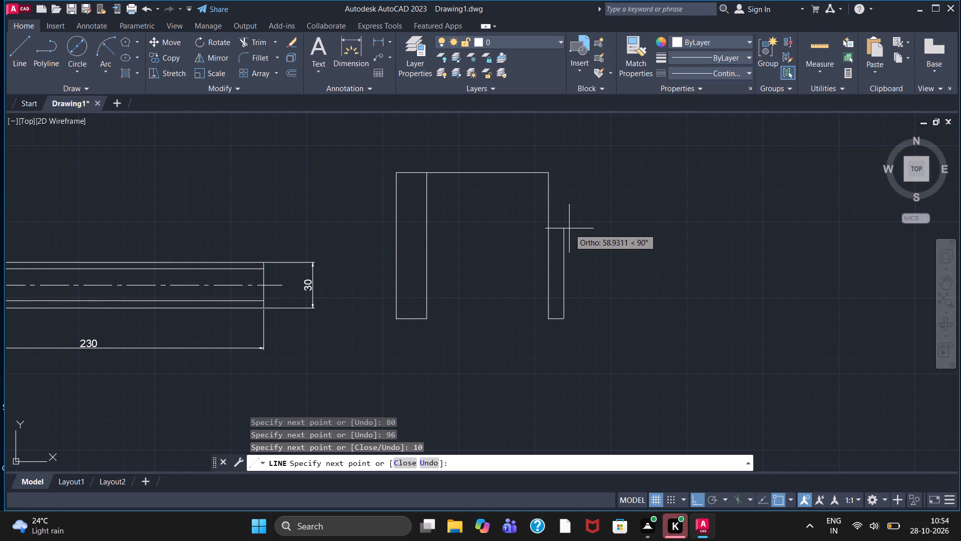
type("96")
key("Return")
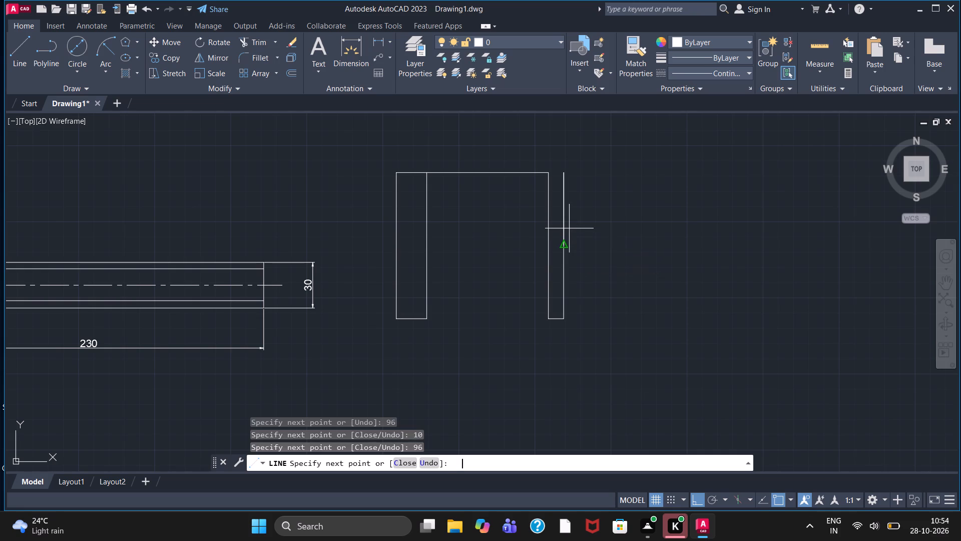
left_click(550, 174)
key("Escape")
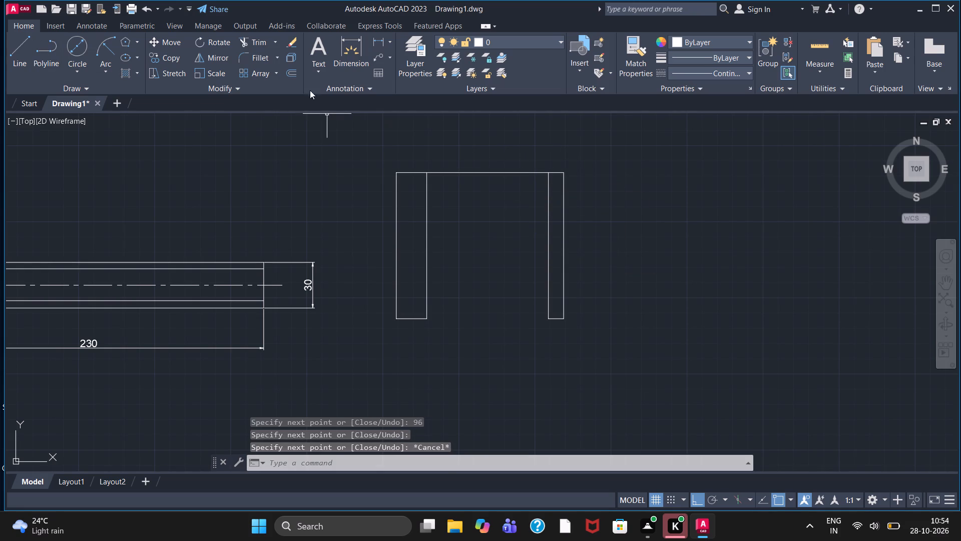
Using Offset with the Through option, add two horizontal lines between the uprights, just below the 80-long top line.
left_click(293, 71)
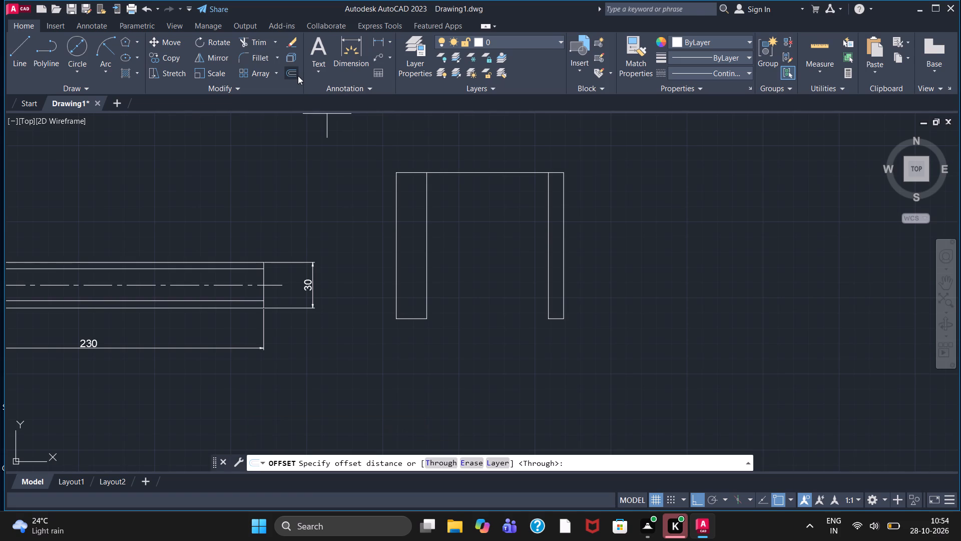
left_click_drag(448, 461, 454, 432)
left_click(442, 459)
left_click(478, 172)
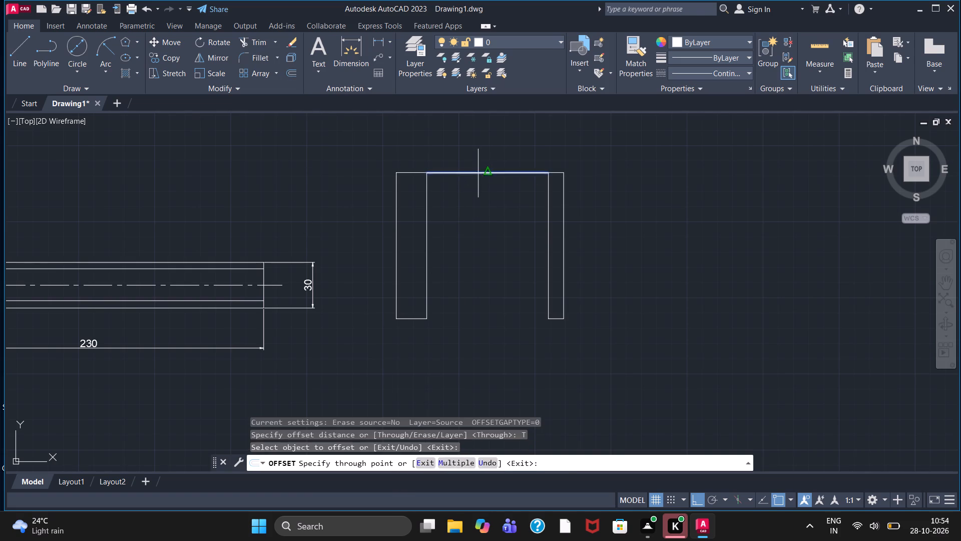
left_click(475, 185)
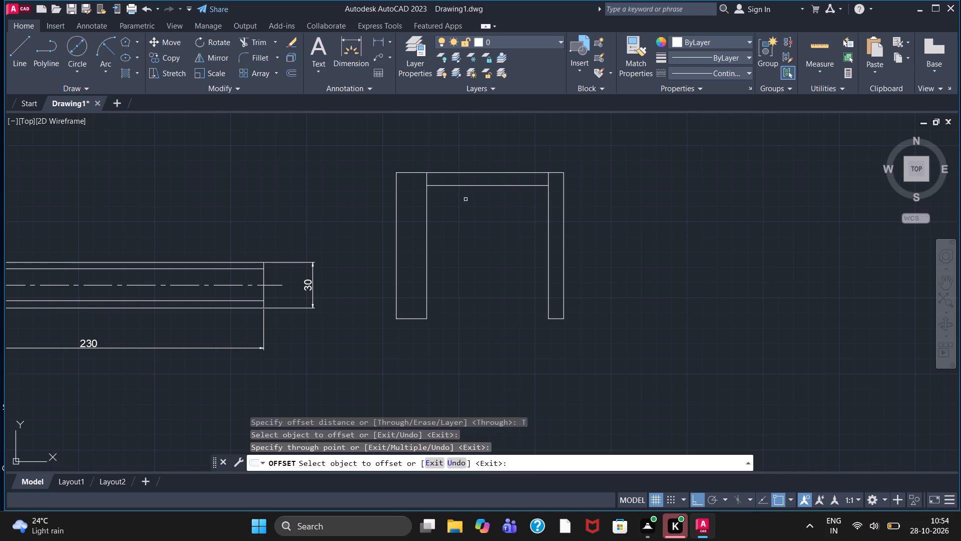
scroll(463, 219, "up", 2)
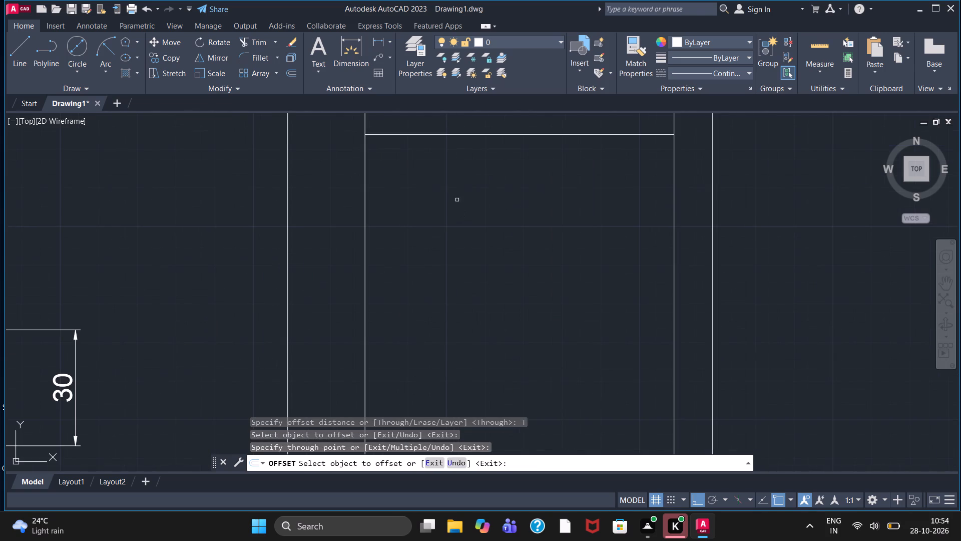
middle_click_drag(457, 198, 464, 245)
left_click(480, 181)
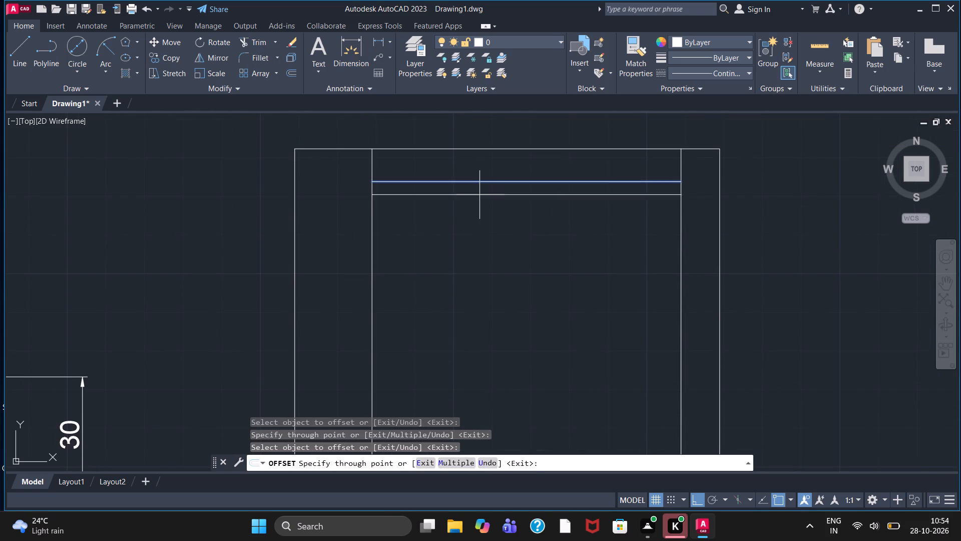
left_click(478, 208)
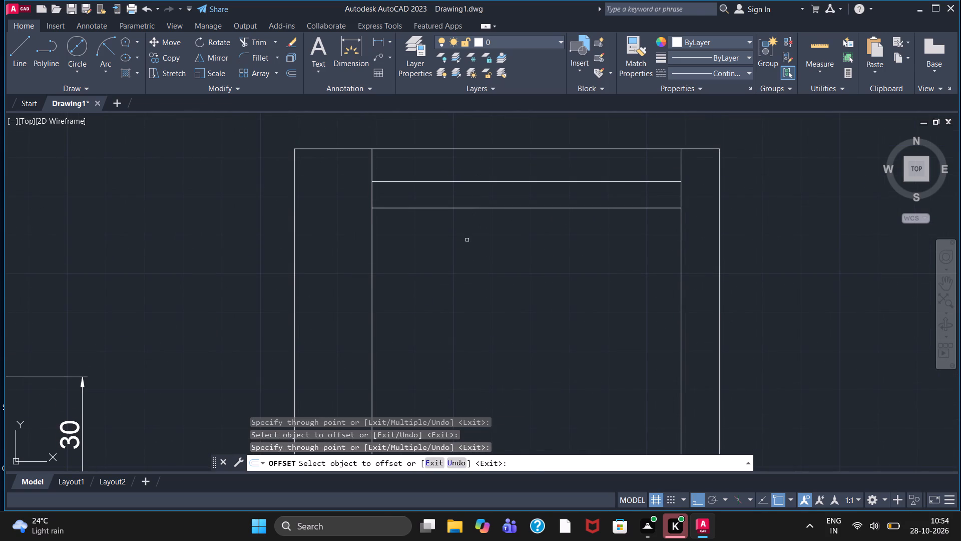
Offset through points to add three horizontal lines near the bottom between the uprights and one more just below the upper pair.
middle_click_drag(453, 325, 453, 266)
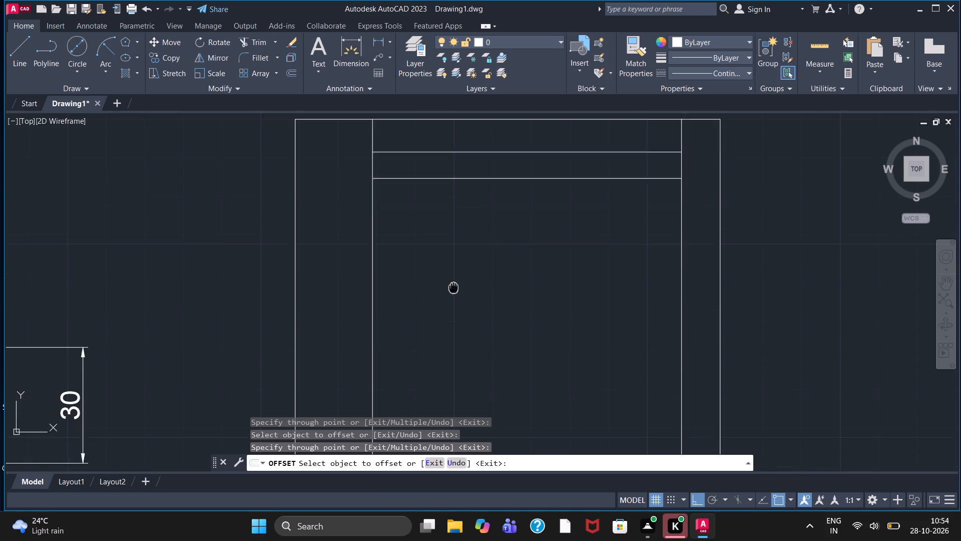
middle_click_drag(453, 266, 457, 242)
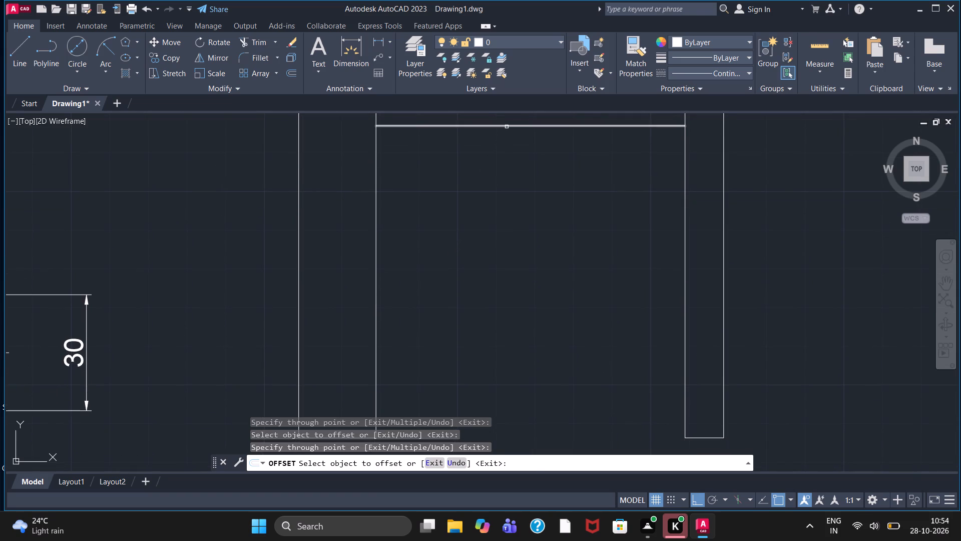
left_click(507, 127)
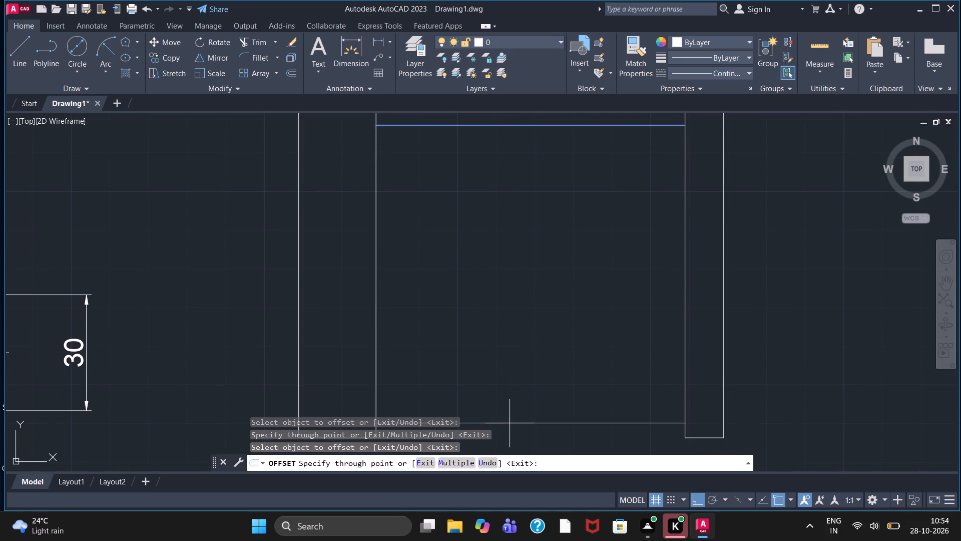
left_click(510, 423)
left_click(512, 423)
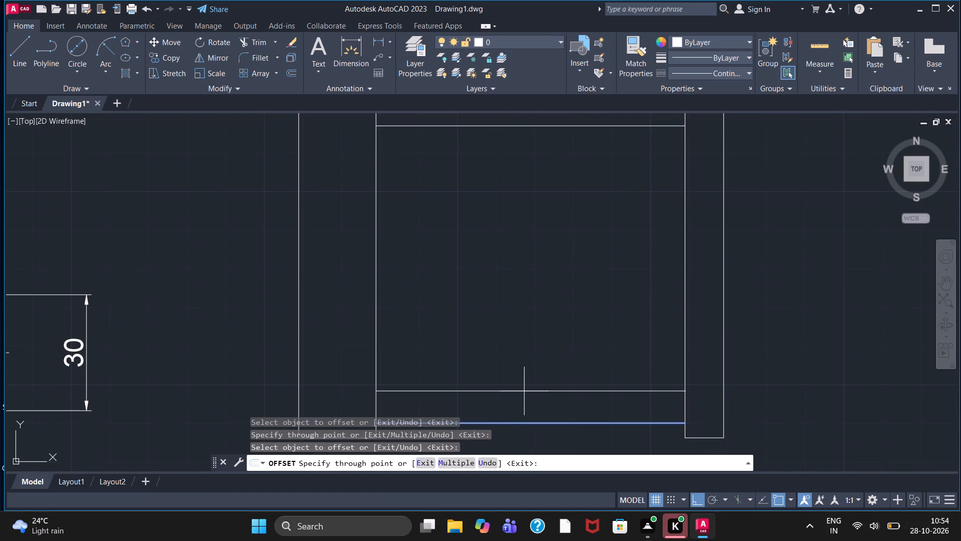
scroll(521, 392, "down", 1)
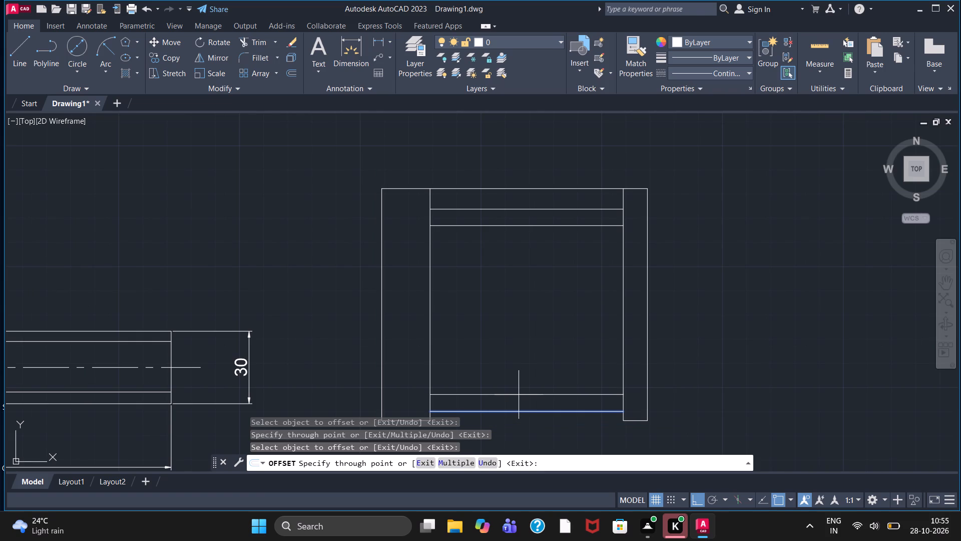
left_click(519, 395)
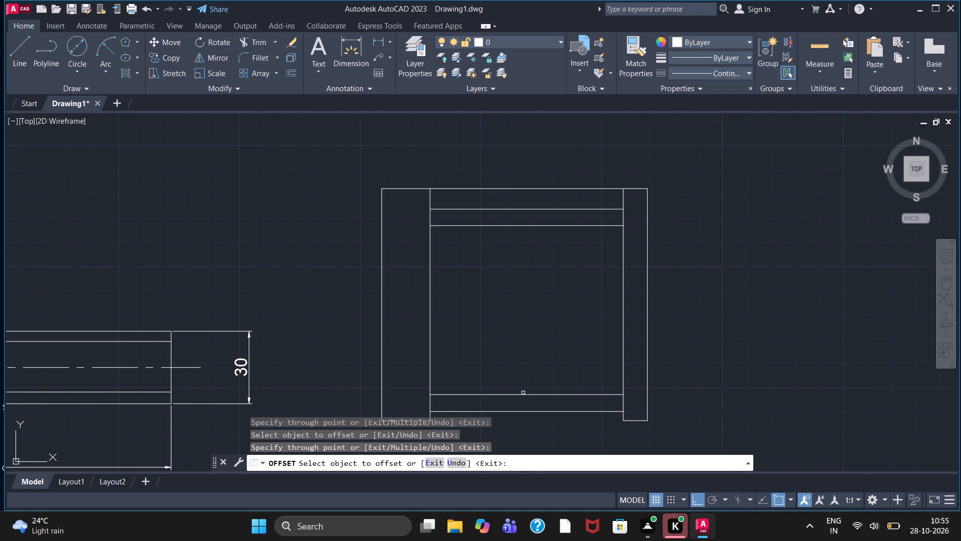
left_click(525, 395)
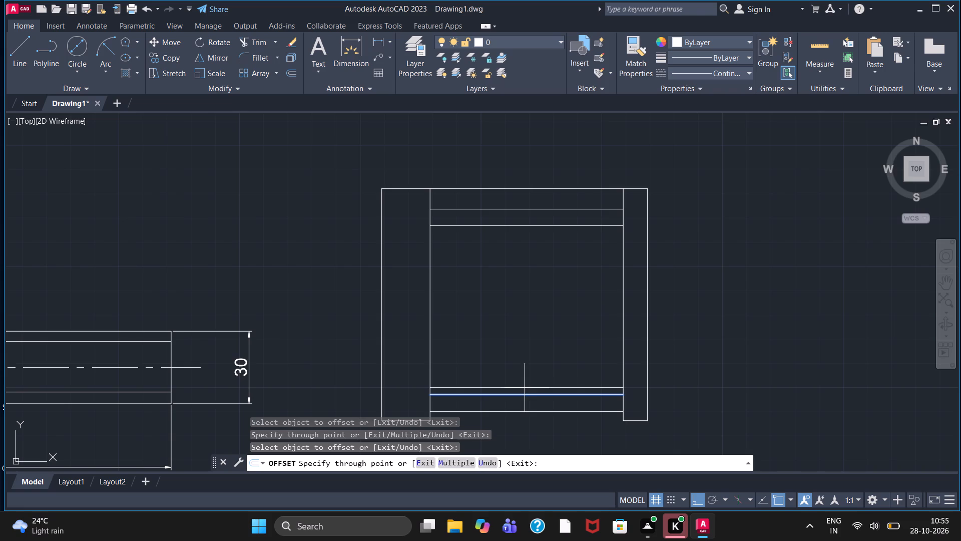
left_click(525, 388)
left_click(513, 225)
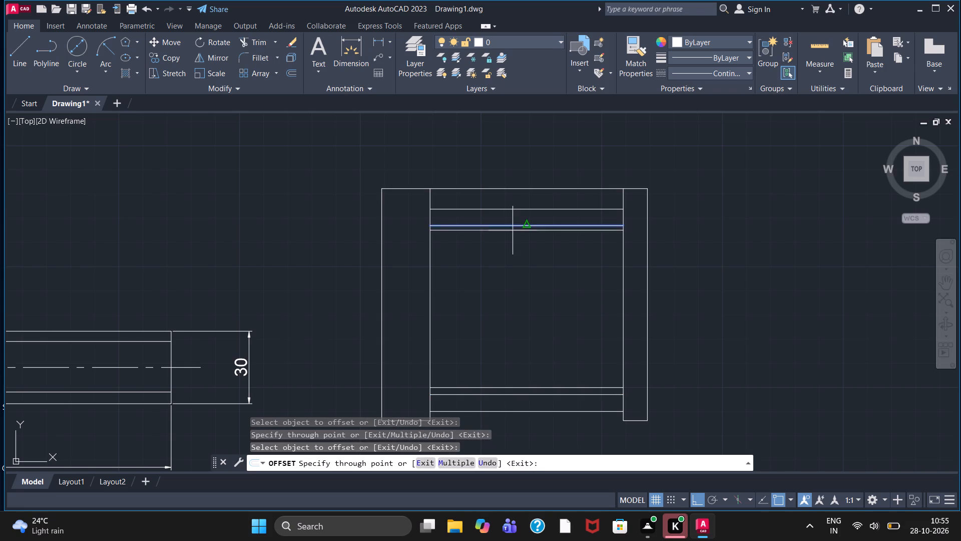
left_click(514, 234)
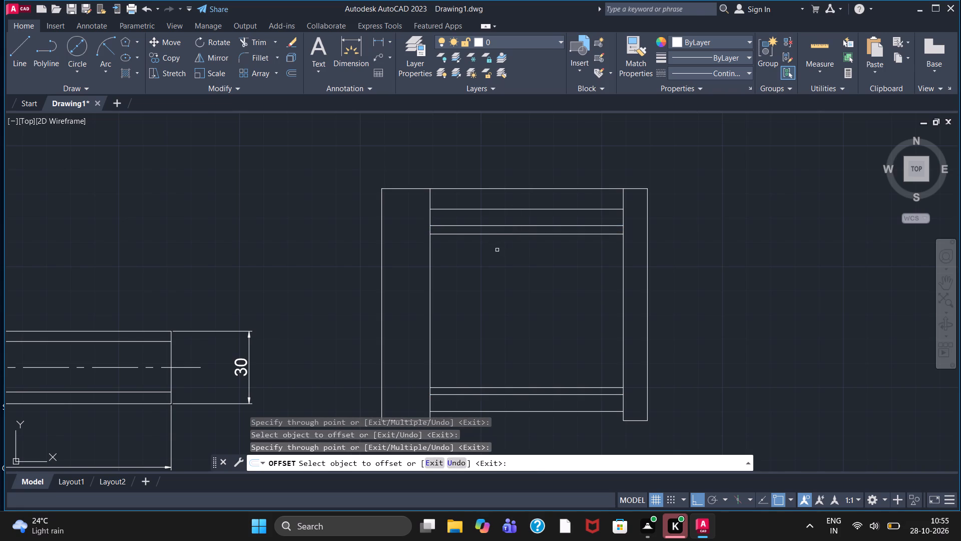
key("Escape")
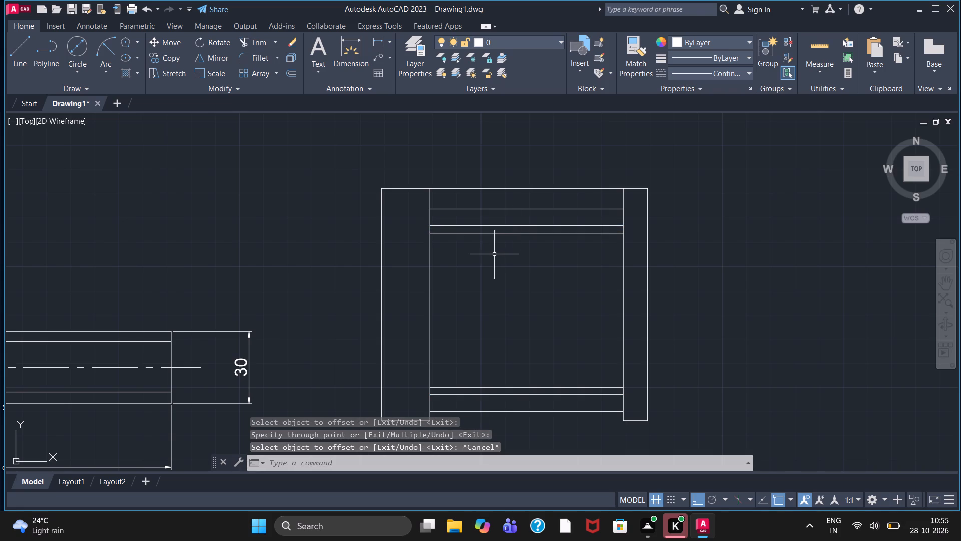
Change the linetype of the two innermost upper horizontal lines between the uprights to CENTER2.
left_click(551, 225)
left_click(707, 71)
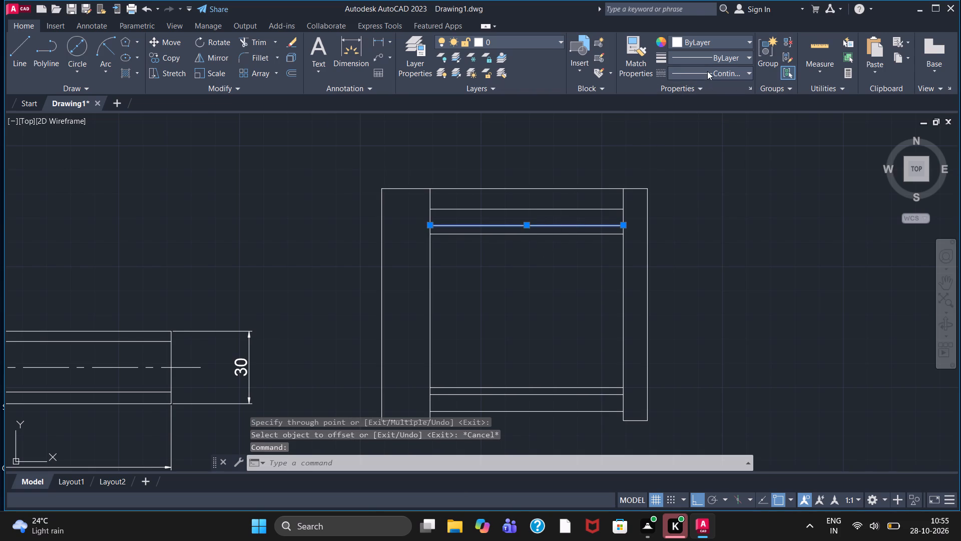
left_click(700, 128)
key("Escape")
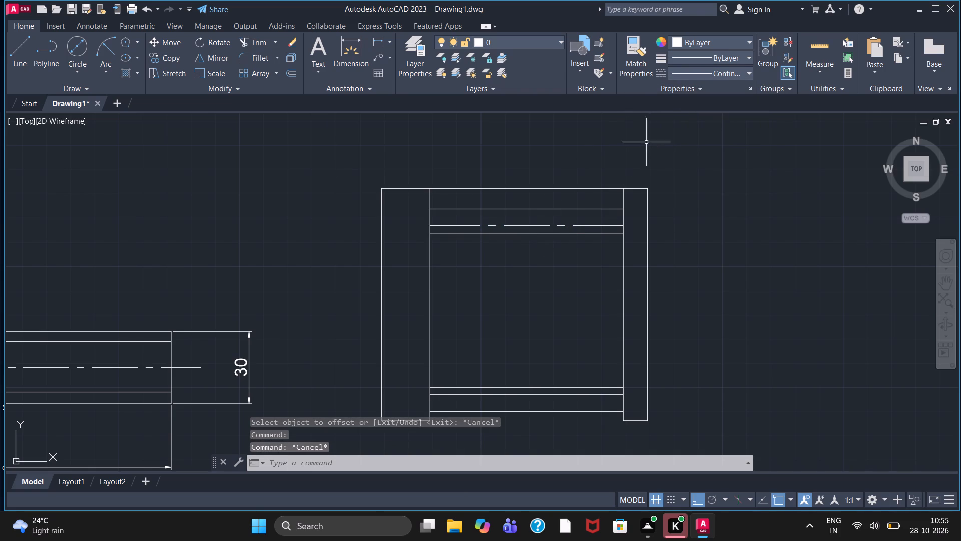
left_click(576, 237)
left_click(581, 233)
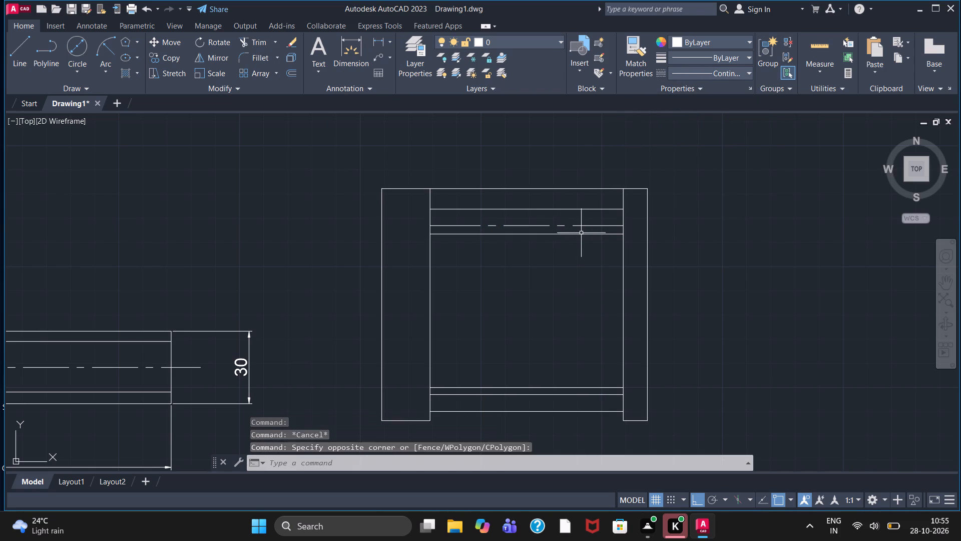
left_click(582, 233)
left_click(701, 76)
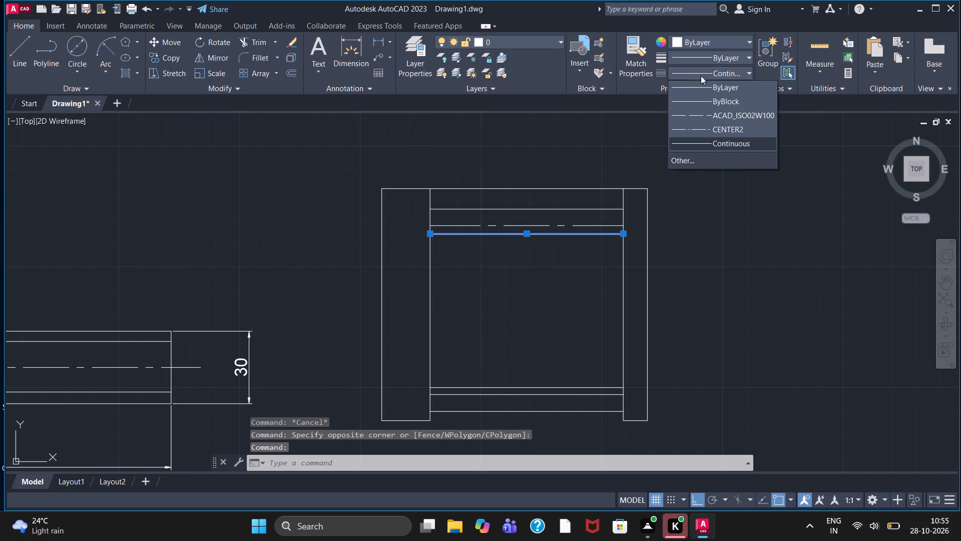
left_click(707, 127)
key("Escape")
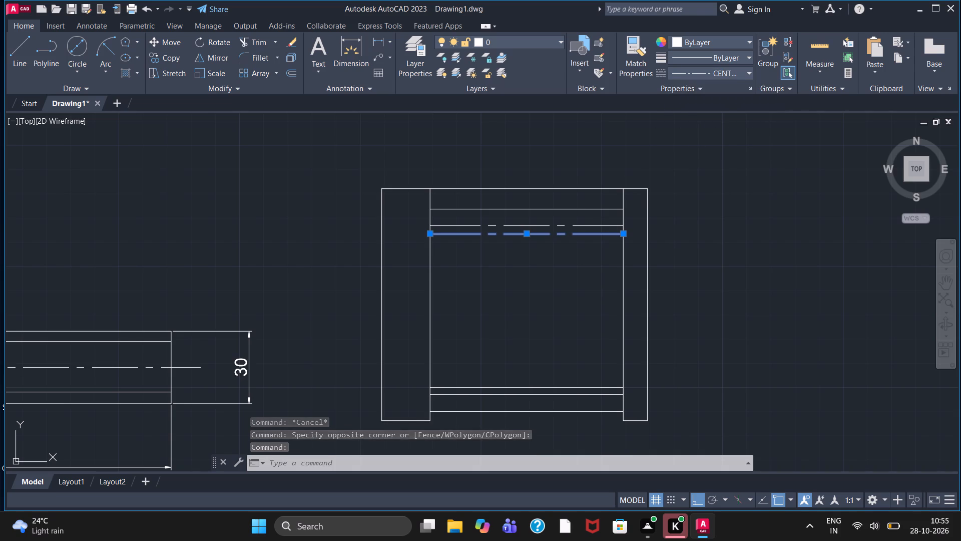
Change the linetype of the two innermost lower horizontal lines between the uprights to CENTER2.
left_click(565, 386)
left_click(711, 75)
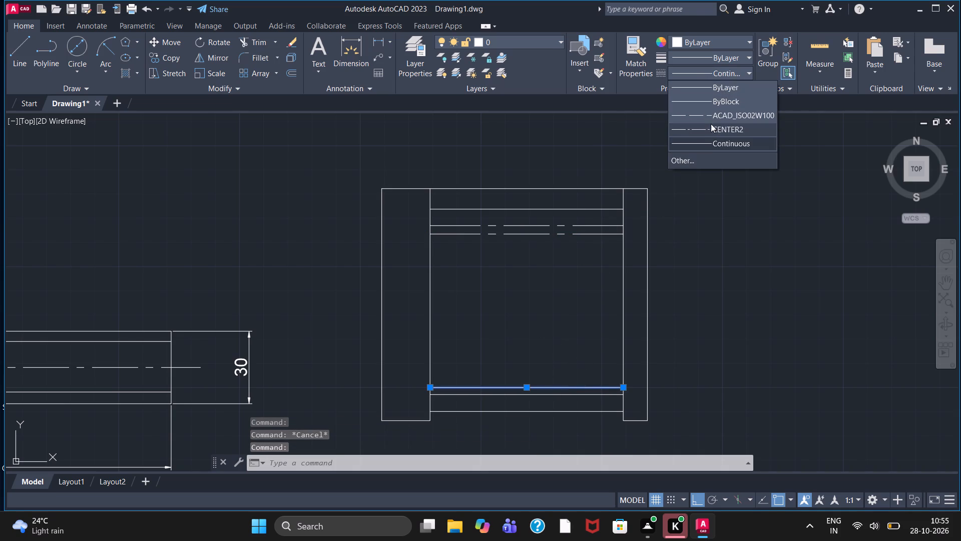
left_click(711, 124)
key("Escape")
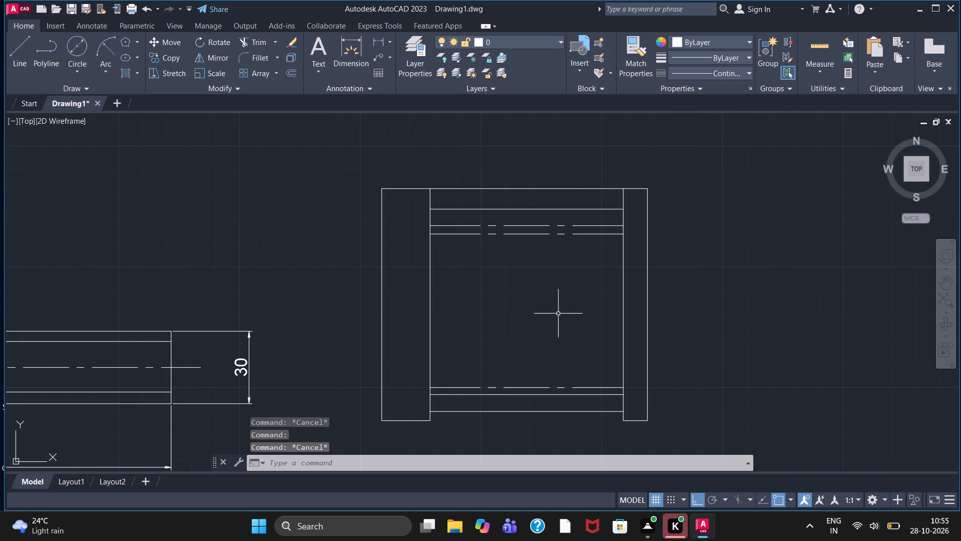
left_click(566, 395)
left_click(704, 72)
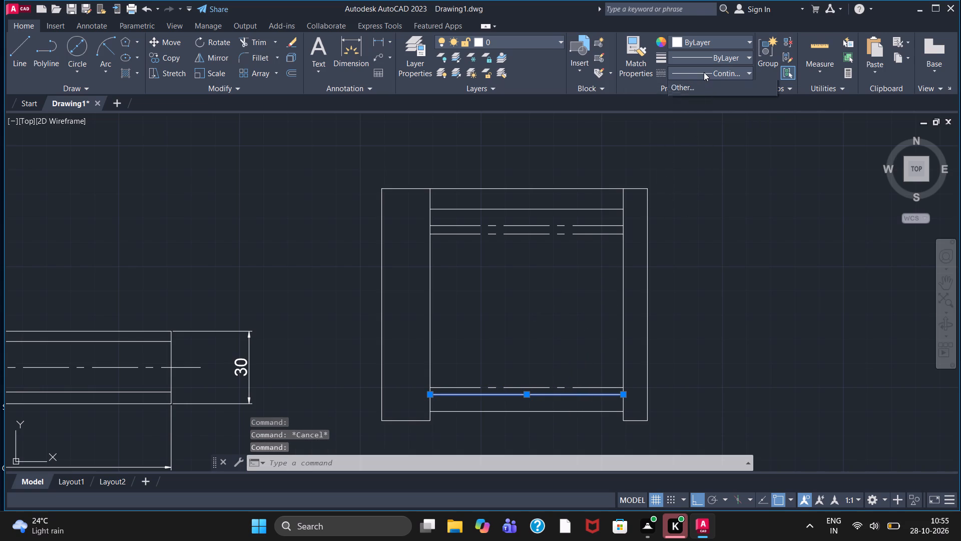
left_click(710, 127)
key("Escape")
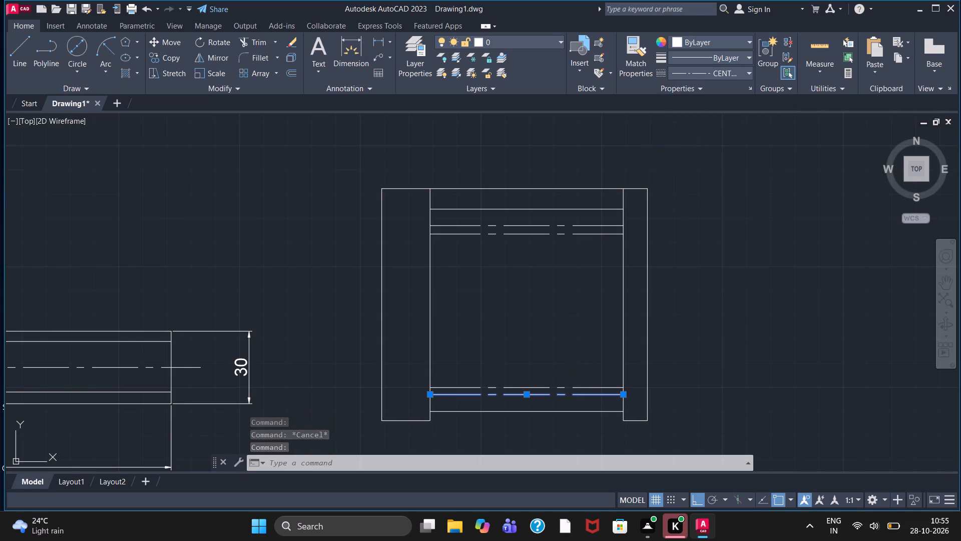
Measure the vertical distance between the innermost upper and lower centre-type lines along the left upright's inner edge with a temporary linear dimension.
left_click(377, 40)
left_click(433, 235)
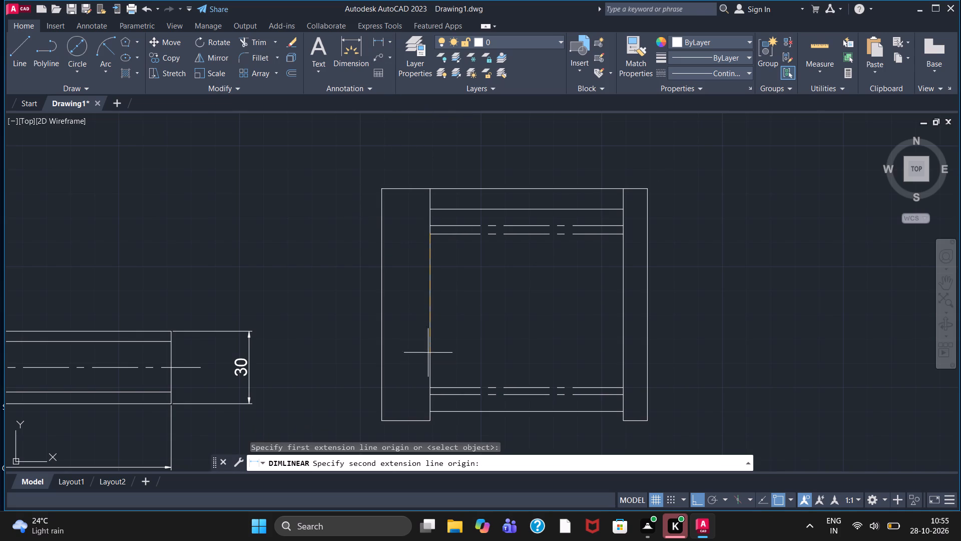
left_click(432, 387)
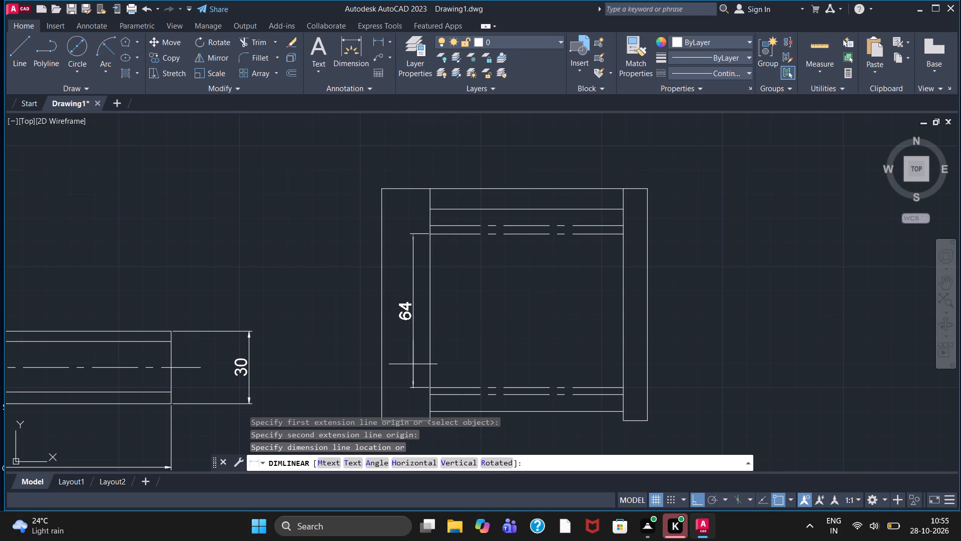
key("Escape")
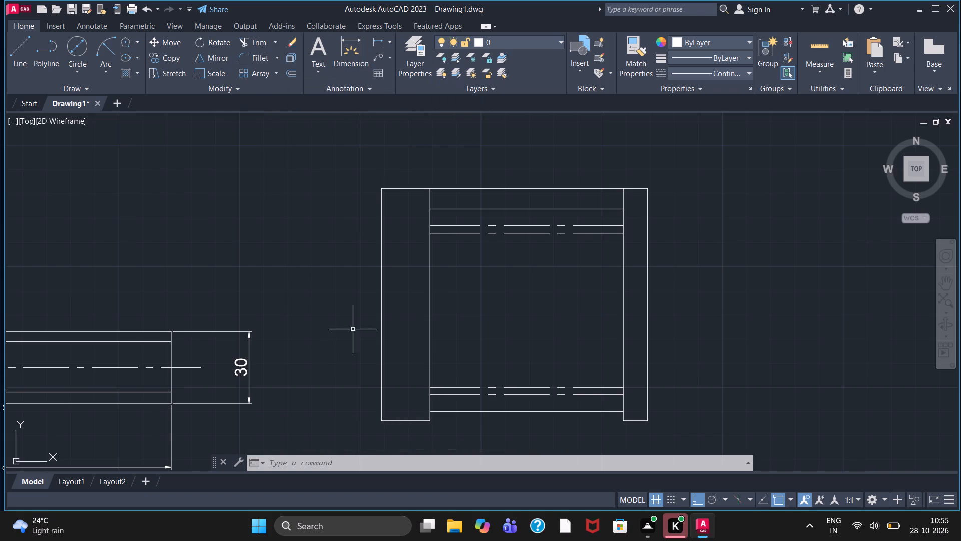
Draw a horizontal midline extending past both uprights, starting 32 below the innermost upper line at the left upright's inner edge.
left_click(27, 55)
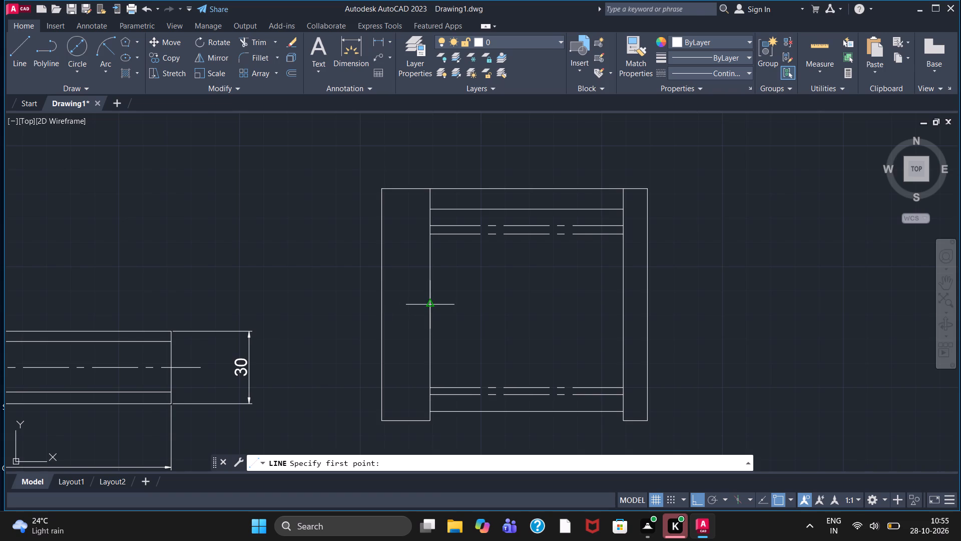
double_click(429, 233)
type("32")
key("Return")
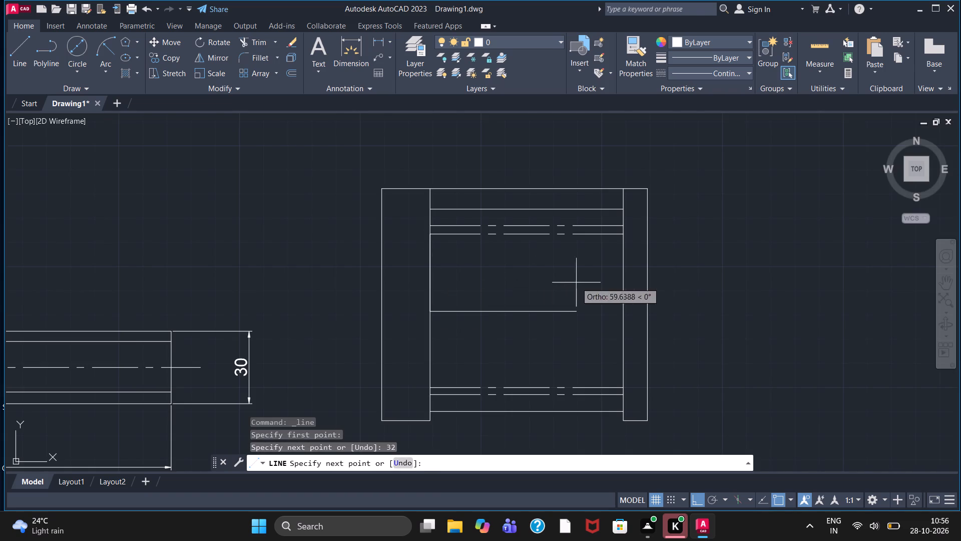
left_click(662, 283)
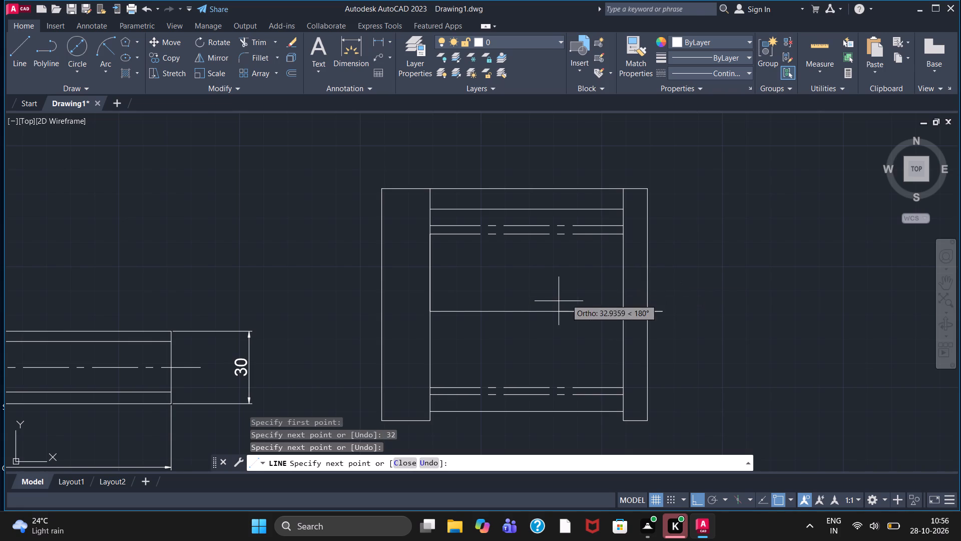
key("Escape")
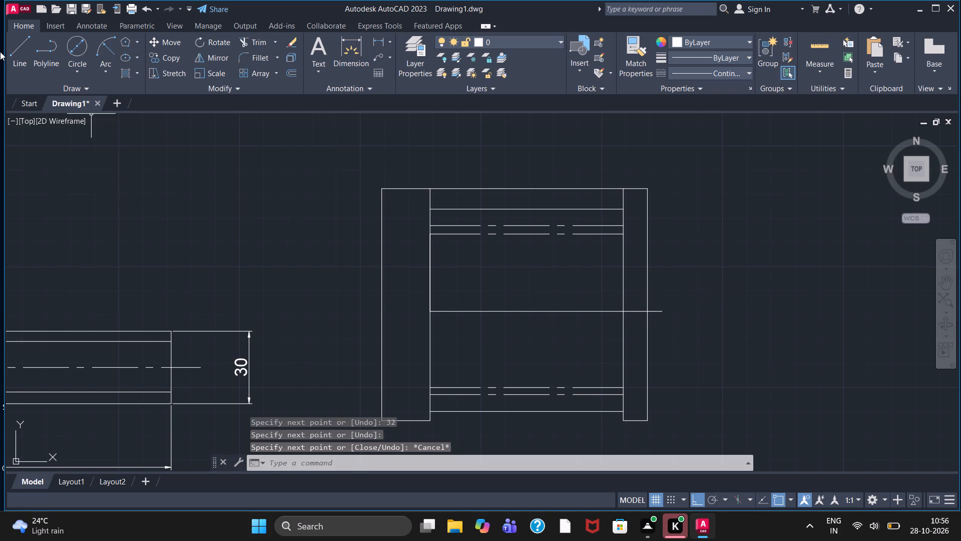
left_click(21, 55)
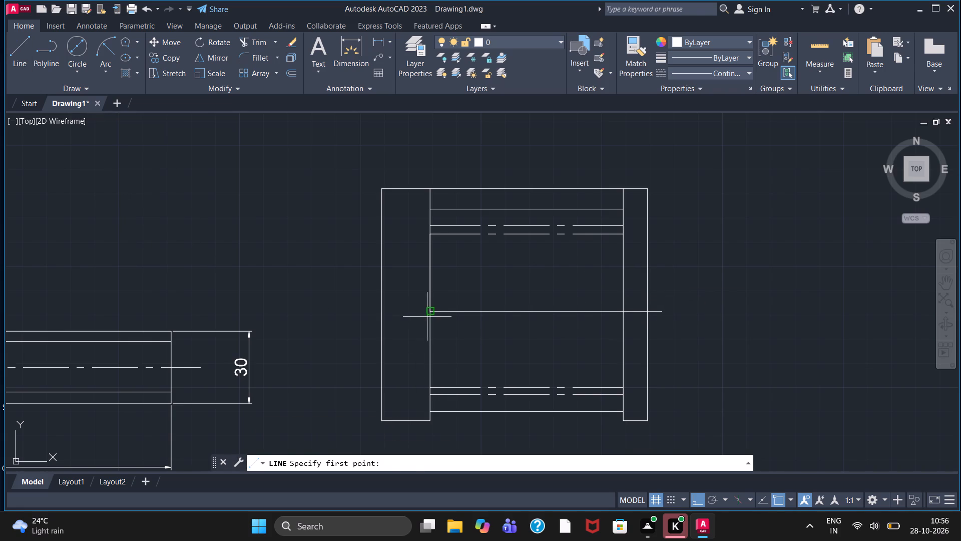
left_click(428, 313)
left_click(358, 316)
key("Escape")
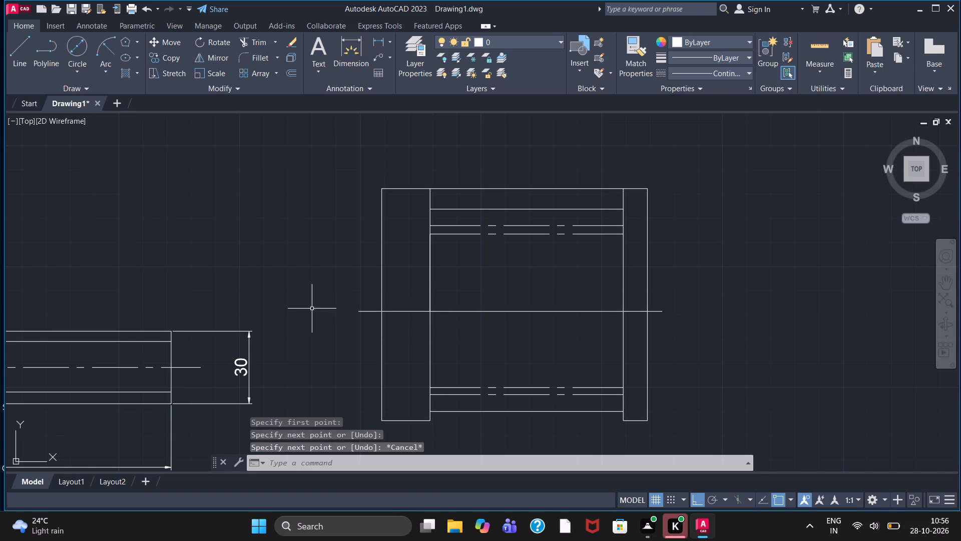
Draw horizontal lines from the left ends of the two upper CENTER2 lines across the left upright and past its outer edge.
left_click(14, 55)
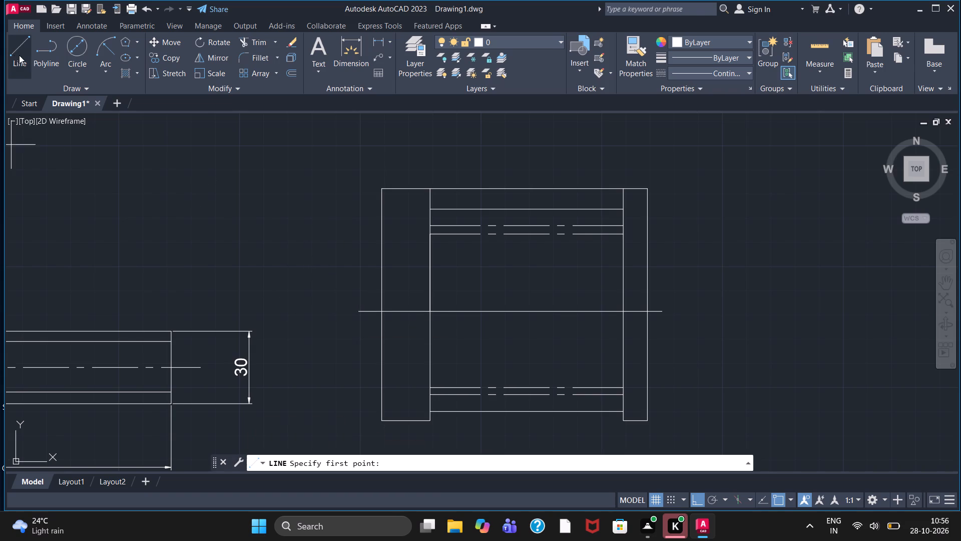
left_click(433, 227)
left_click(369, 232)
key("Escape")
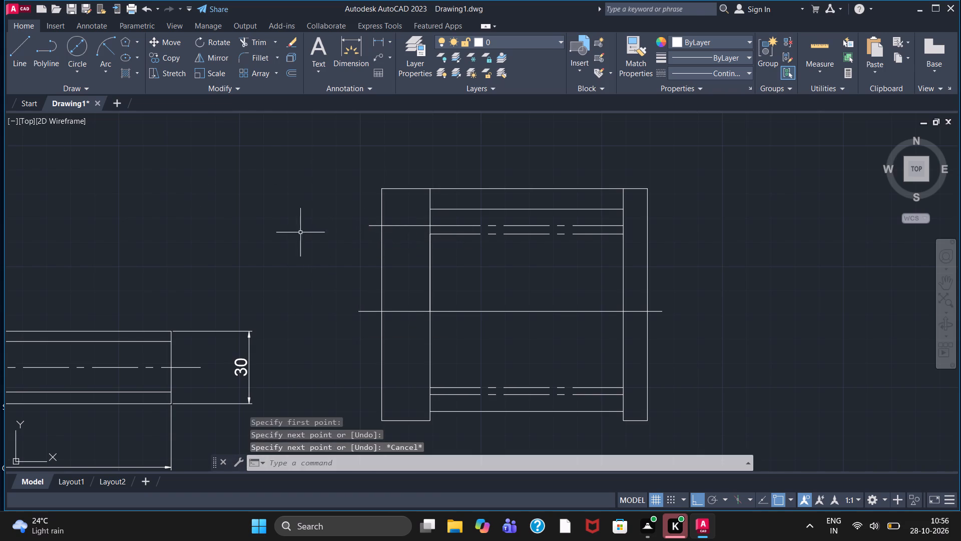
left_click(24, 58)
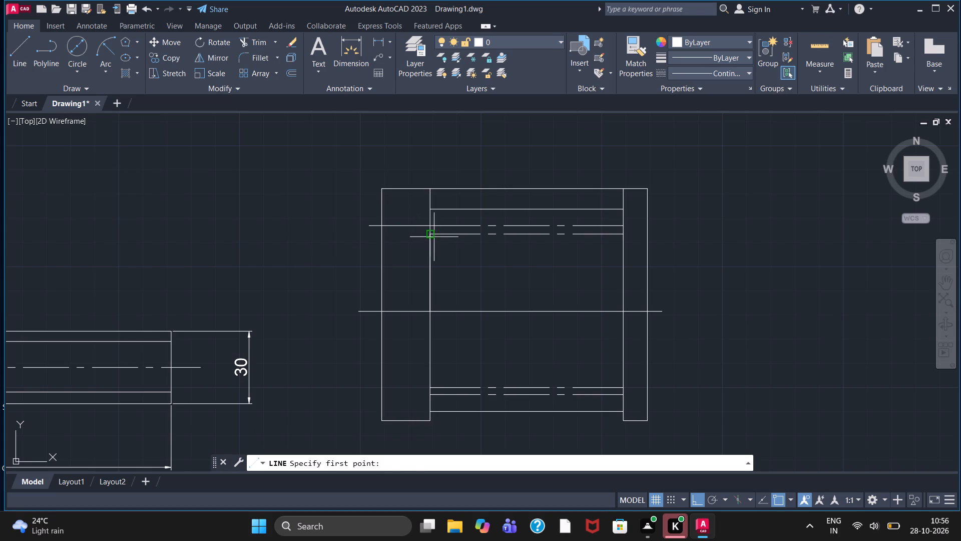
left_click_drag(434, 236, 421, 236)
left_click(355, 239)
key("Escape")
Draw horizontal lines from the right ends of the two upper CENTER2 lines across the right upright and past its outer edge.
left_click(10, 68)
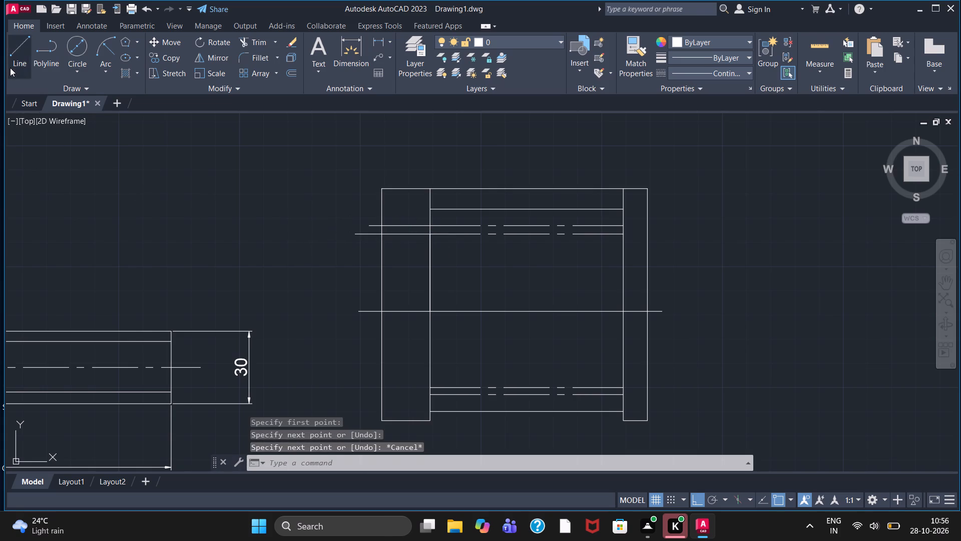
left_click(624, 225)
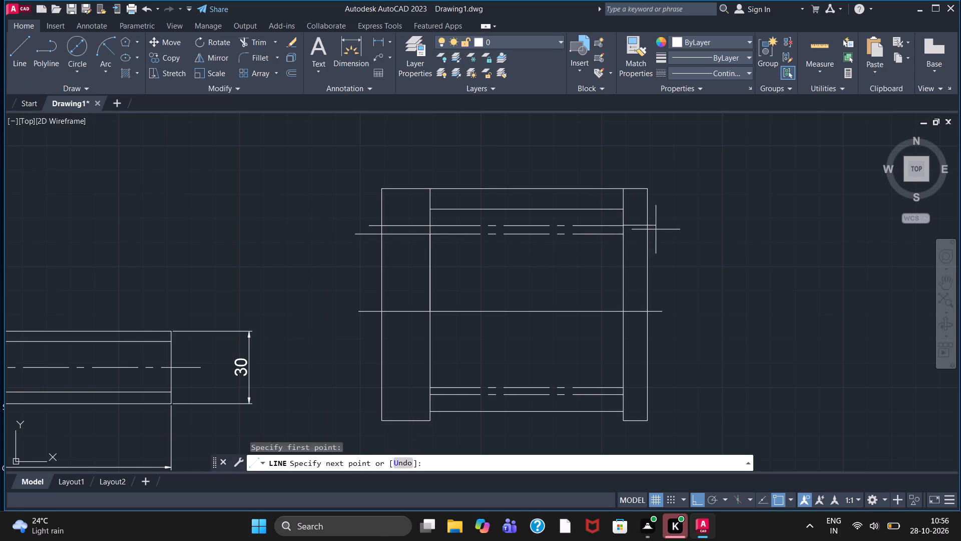
left_click(660, 229)
key("Escape")
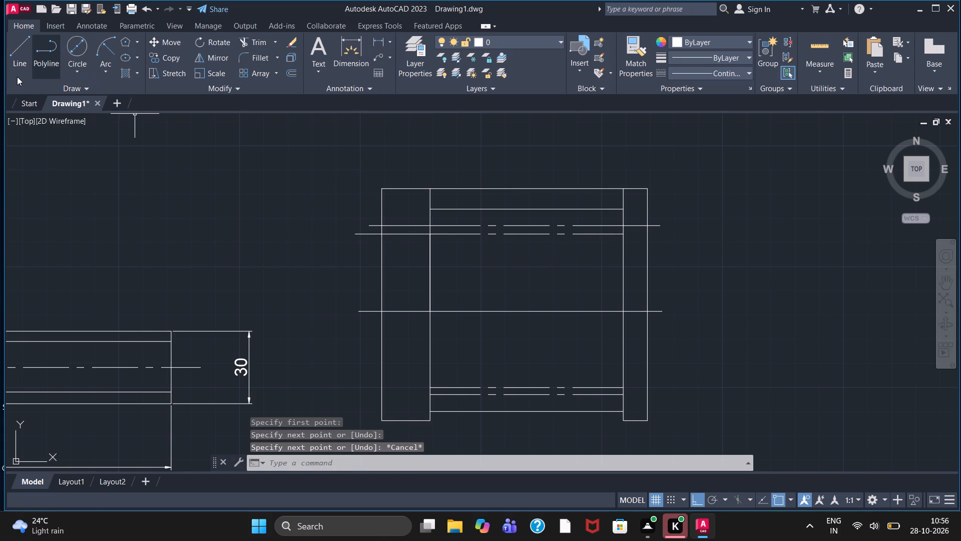
left_click(17, 77)
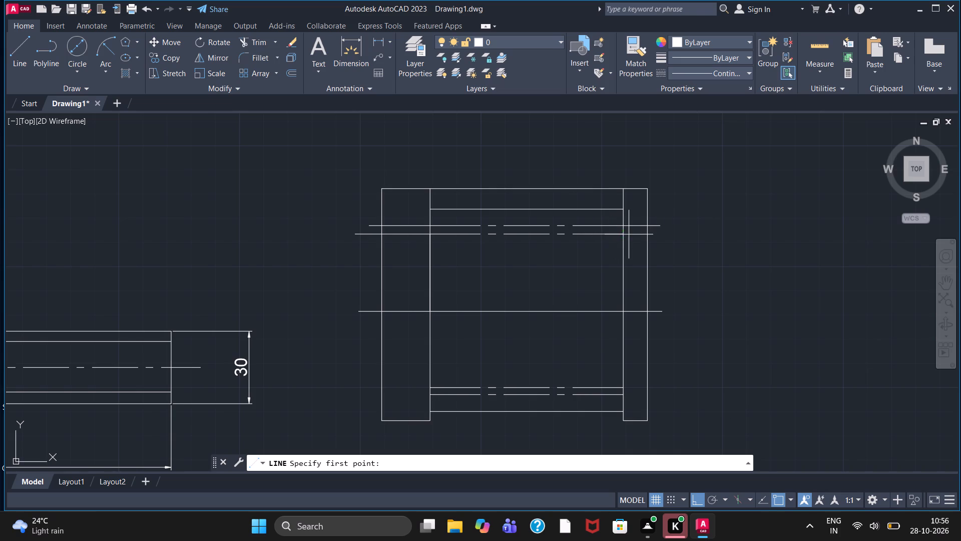
left_click(623, 234)
left_click(667, 236)
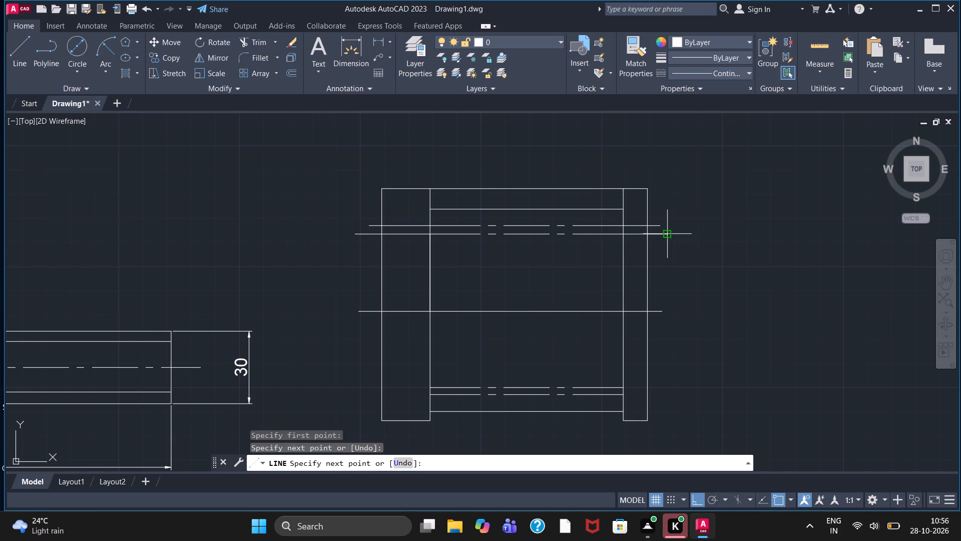
key("Escape")
Draw horizontal lines from the left ends of the two lower CENTER2 lines across the left upright and past its outer edge.
left_click(9, 75)
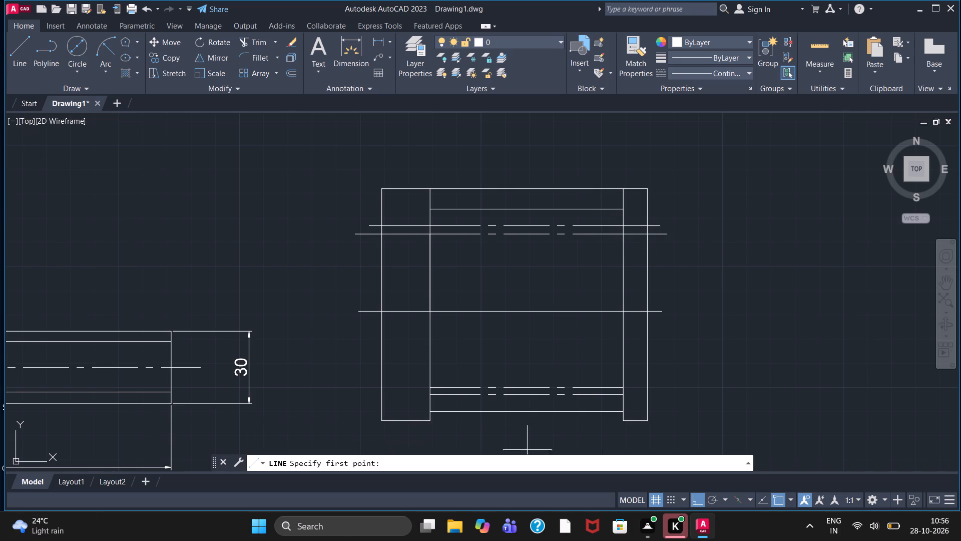
left_click_drag(431, 386, 424, 386)
left_click(363, 390)
key("Escape")
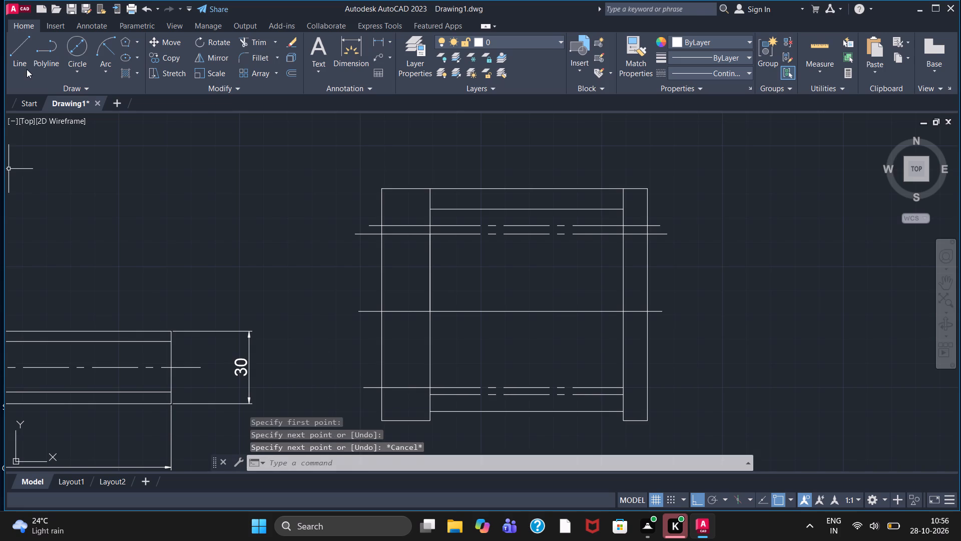
left_click(21, 65)
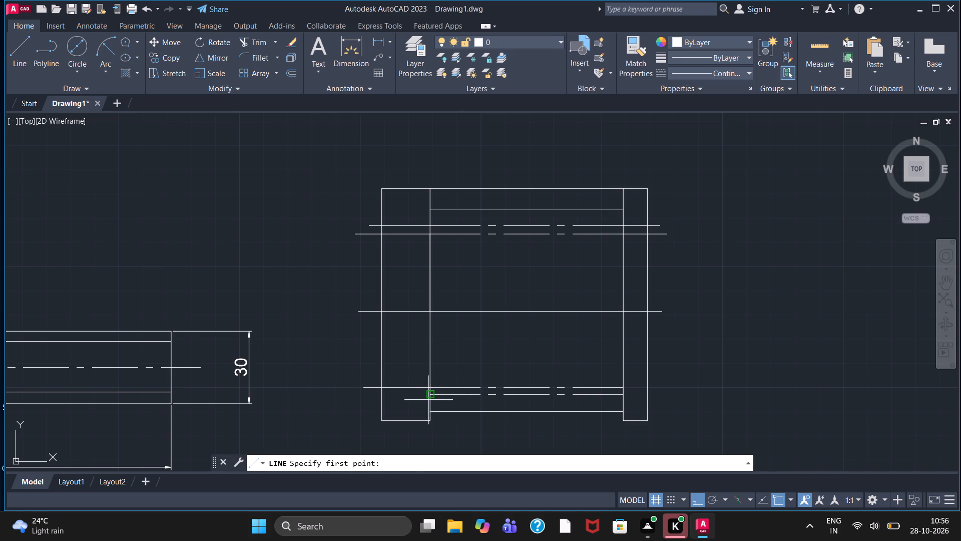
left_click_drag(430, 398, 426, 397)
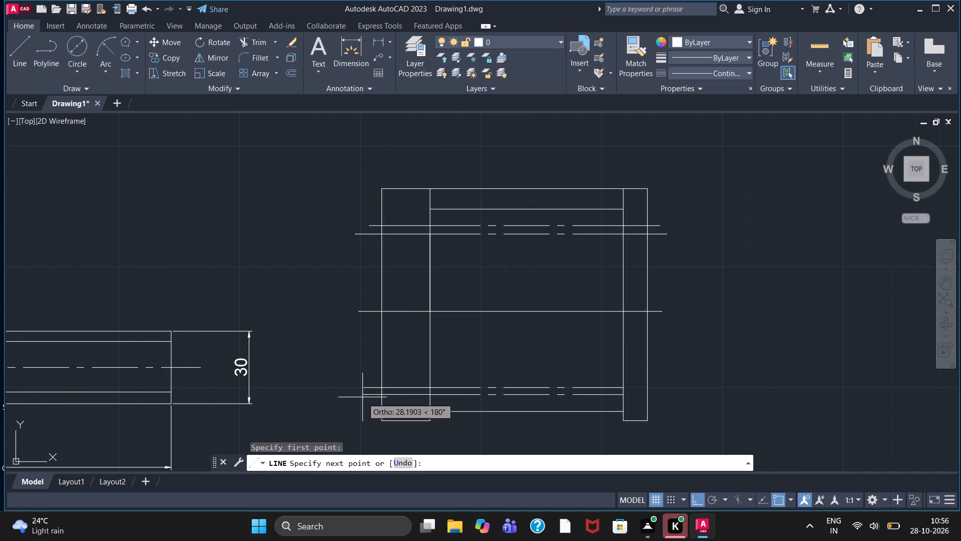
left_click(364, 397)
key("Escape")
Draw horizontal lines from the right ends of the two lower CENTER2 lines across the right upright and past its outer edge.
left_click(13, 57)
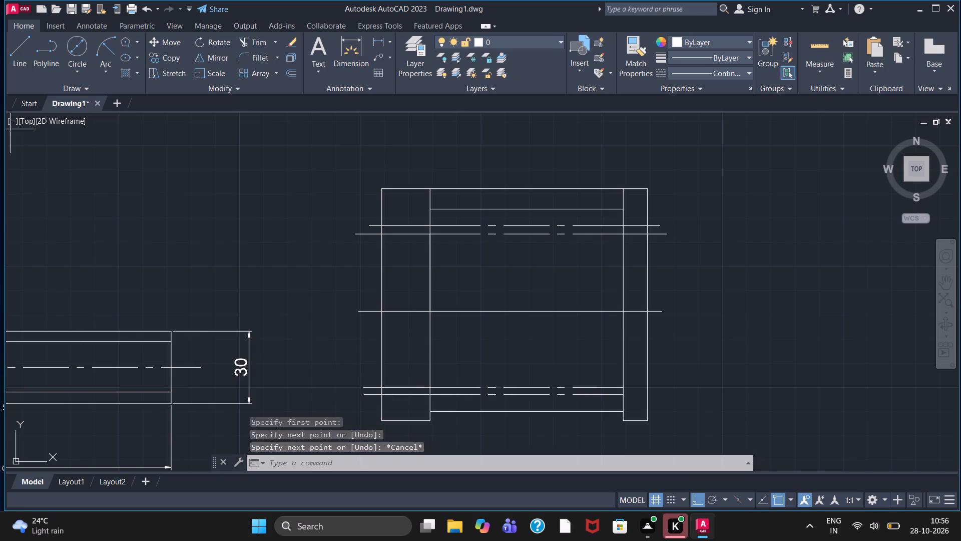
left_click_drag(621, 387, 629, 388)
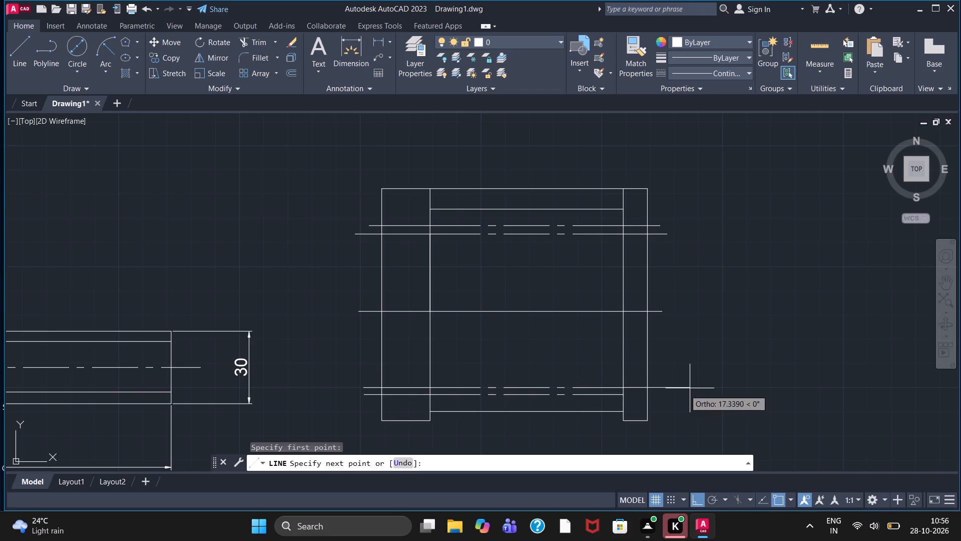
left_click(668, 388)
key("Escape")
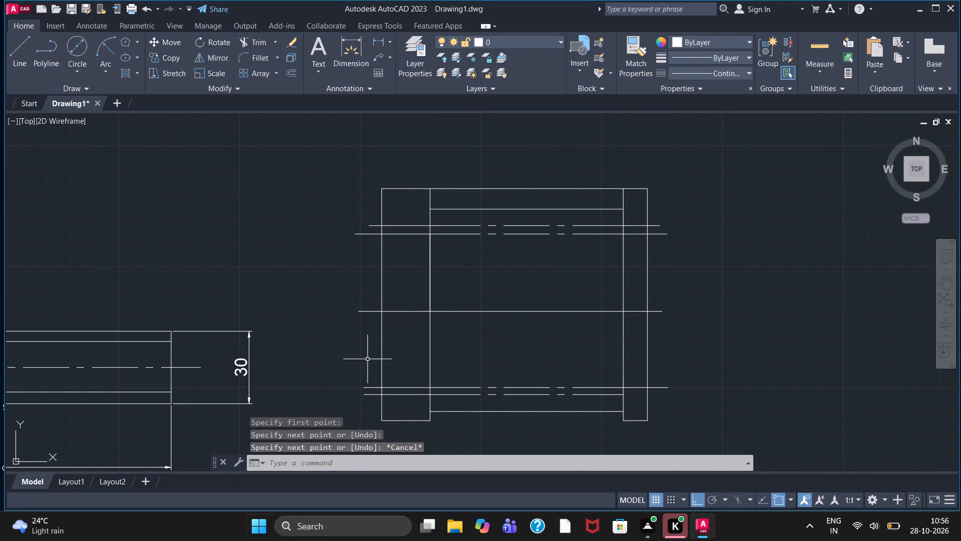
left_click(11, 54)
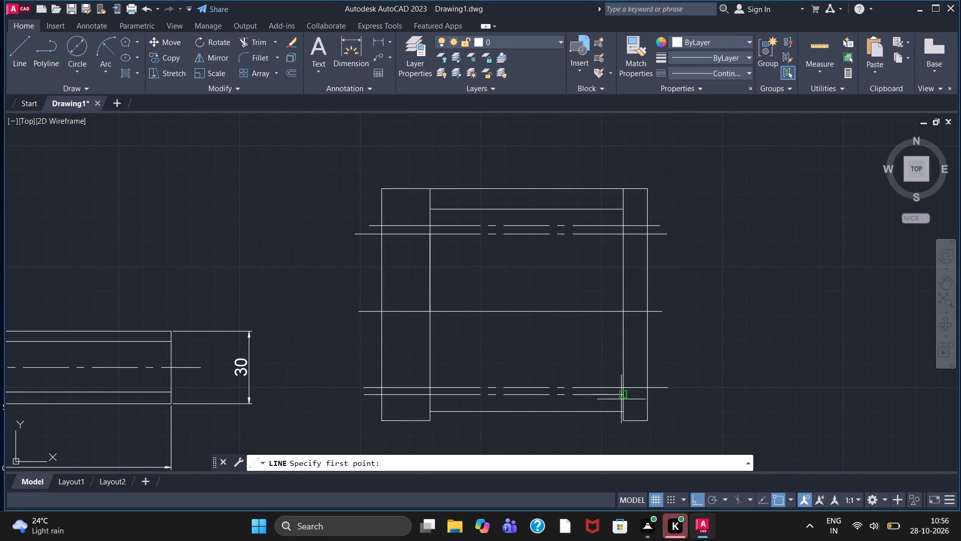
left_click(622, 396)
left_click(671, 394)
key("Escape")
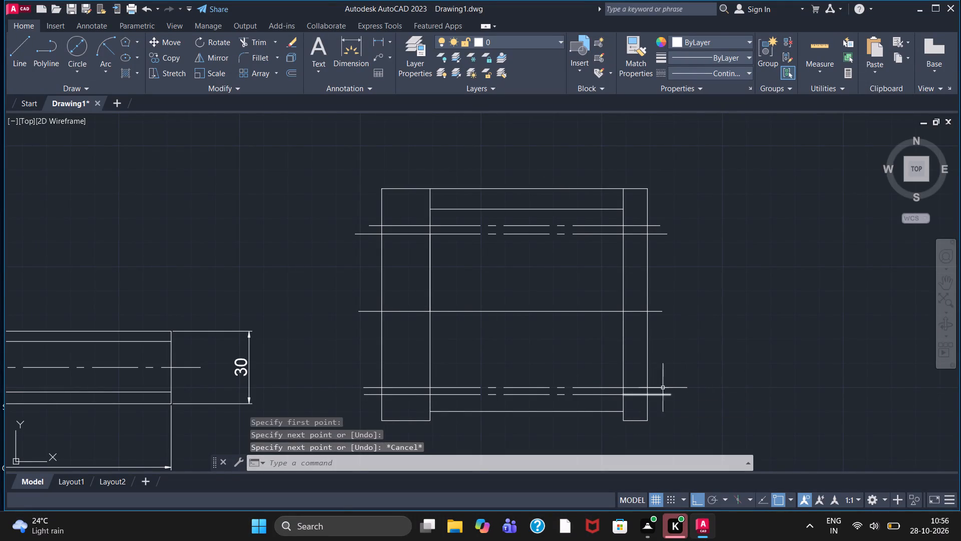
Change the linetype of both segments of the horizontal midline to CENTER2.
left_click(554, 313)
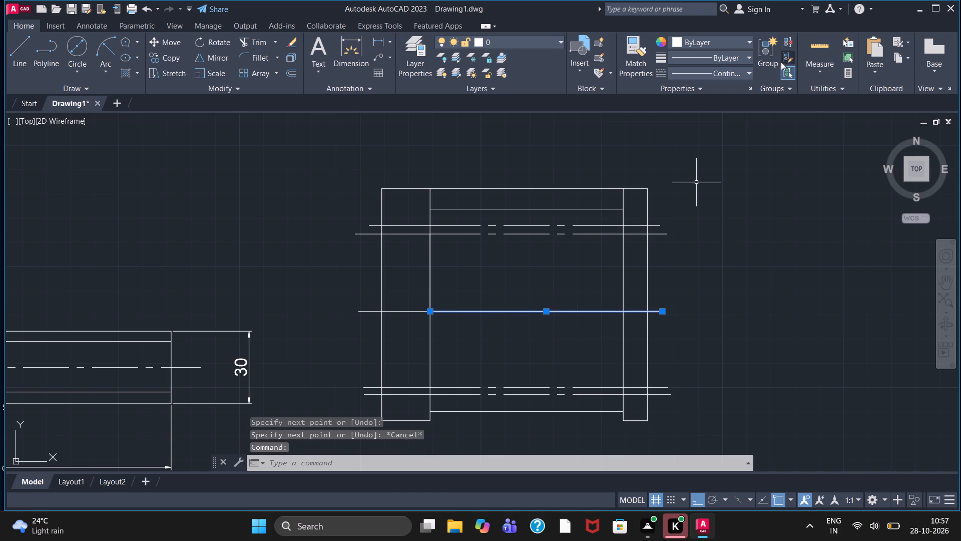
left_click(708, 71)
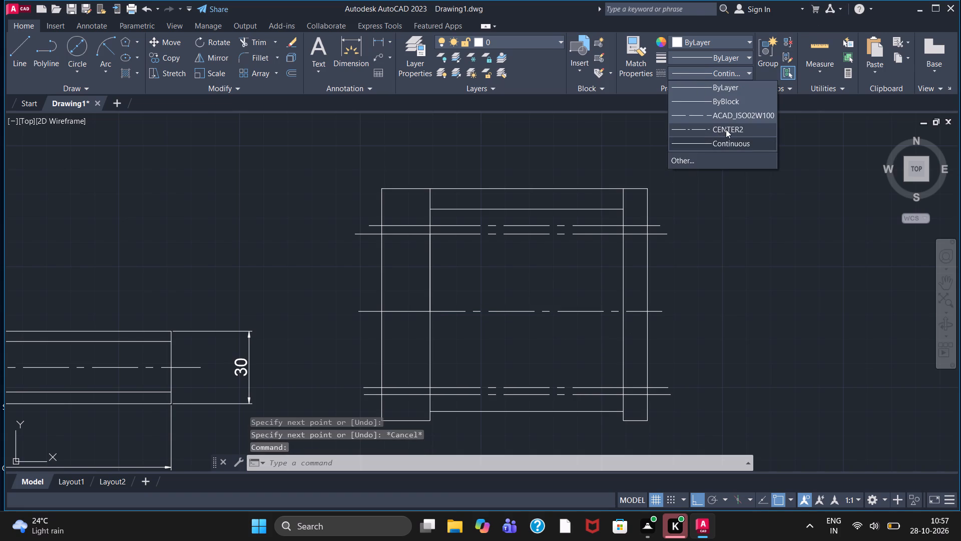
left_click(726, 129)
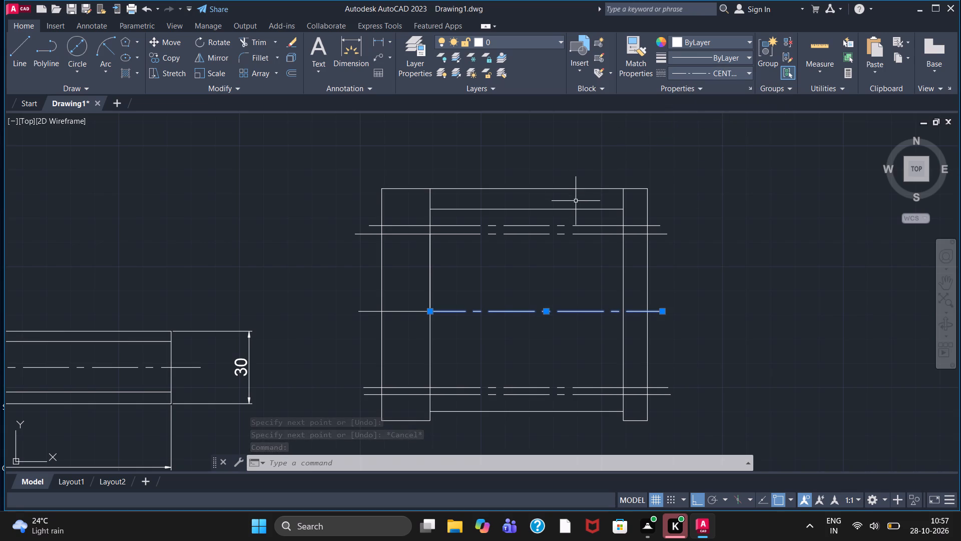
key("Escape")
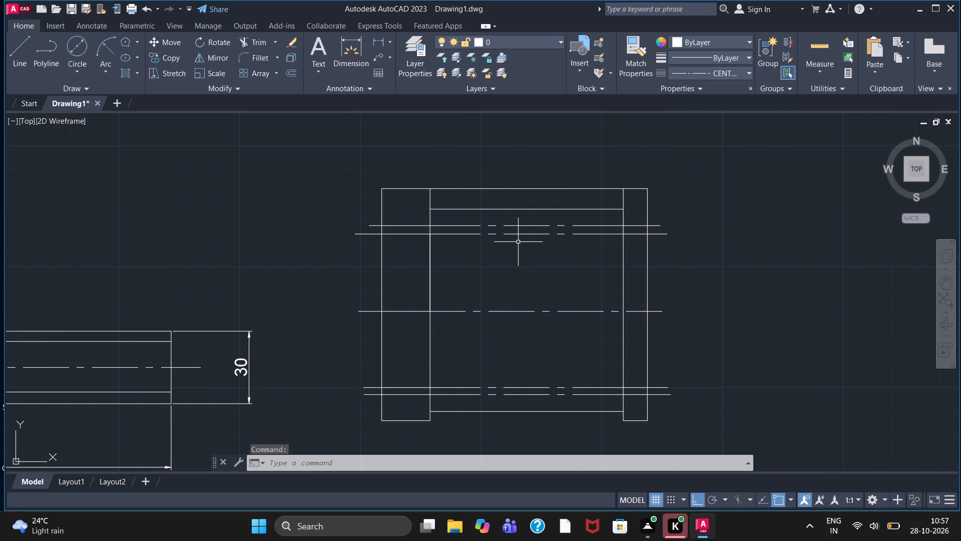
left_click(412, 310)
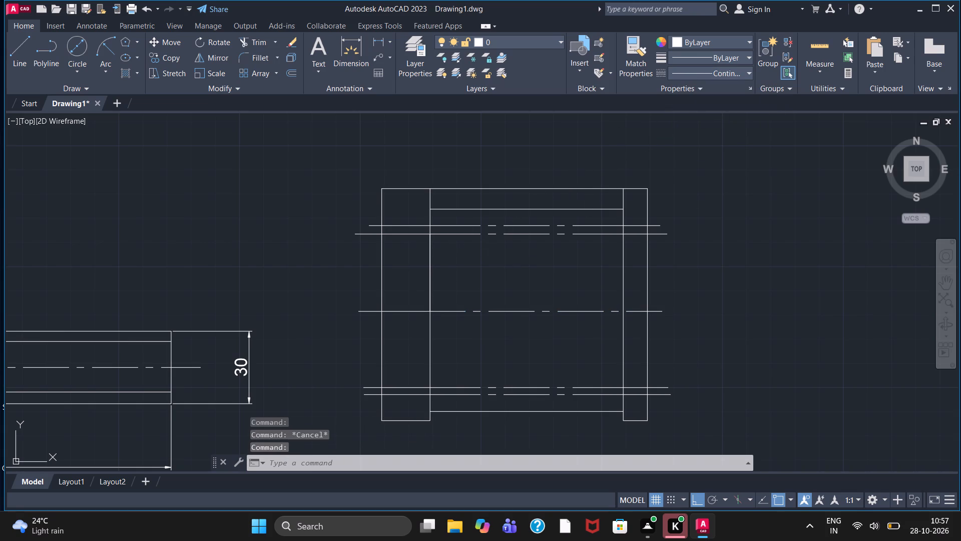
left_click(719, 71)
left_click(721, 124)
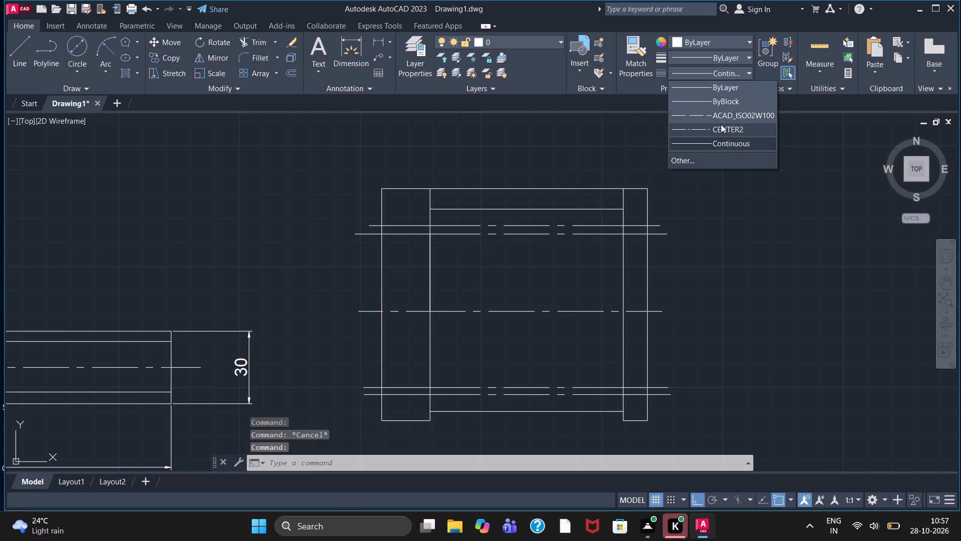
key("Escape")
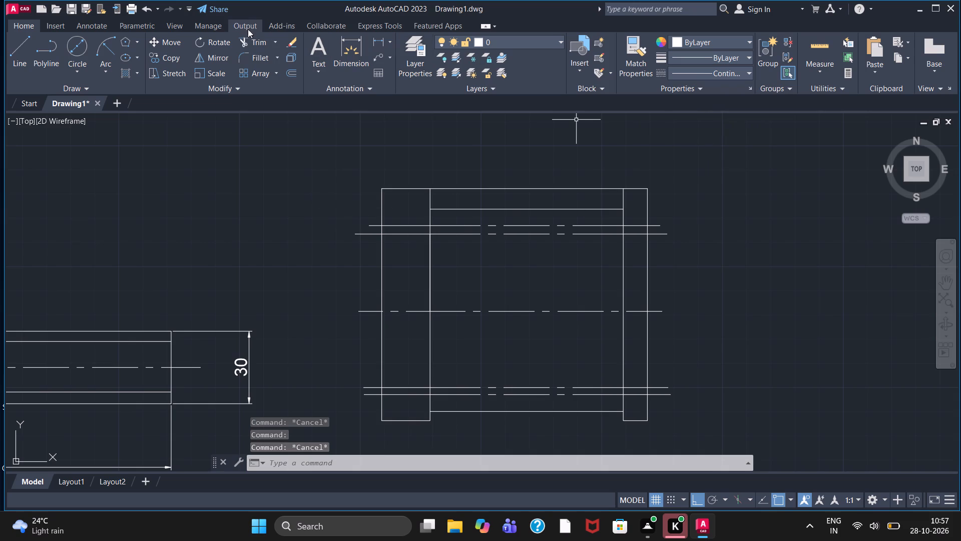
Trim the ends of the upper and lower horizontal line pairs that overhang the outer edges of both uprights.
left_click(255, 42)
left_click(376, 226)
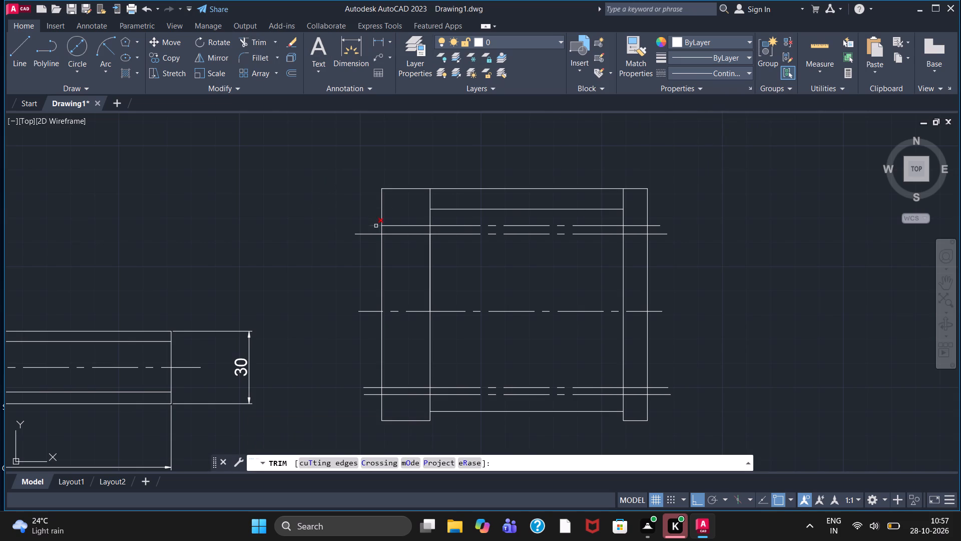
left_click(369, 234)
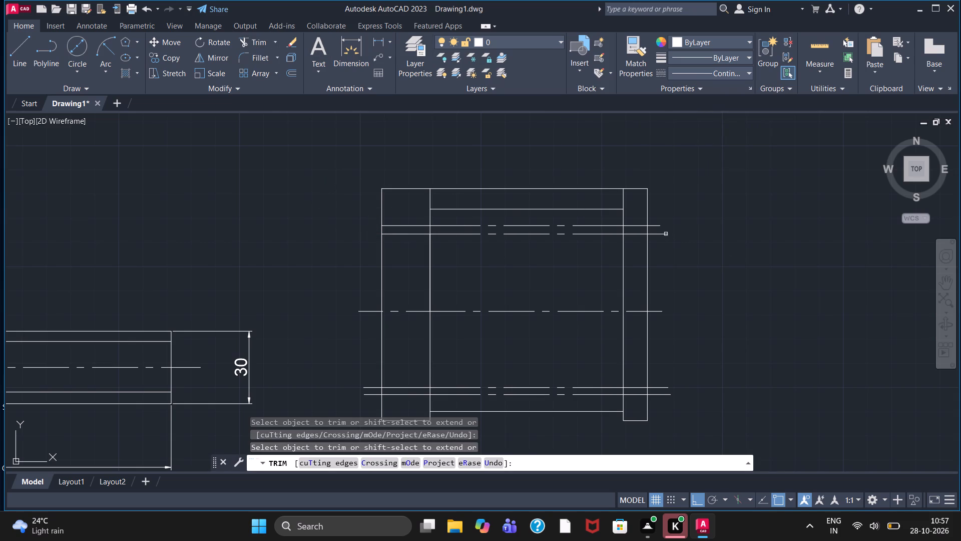
left_click(666, 234)
left_click(658, 226)
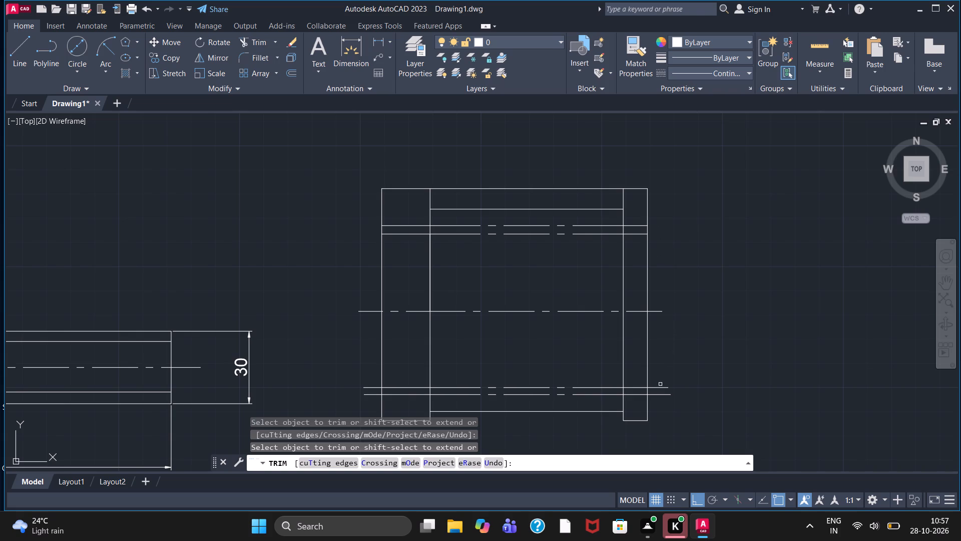
left_click(661, 387)
left_click(665, 396)
left_click(377, 387)
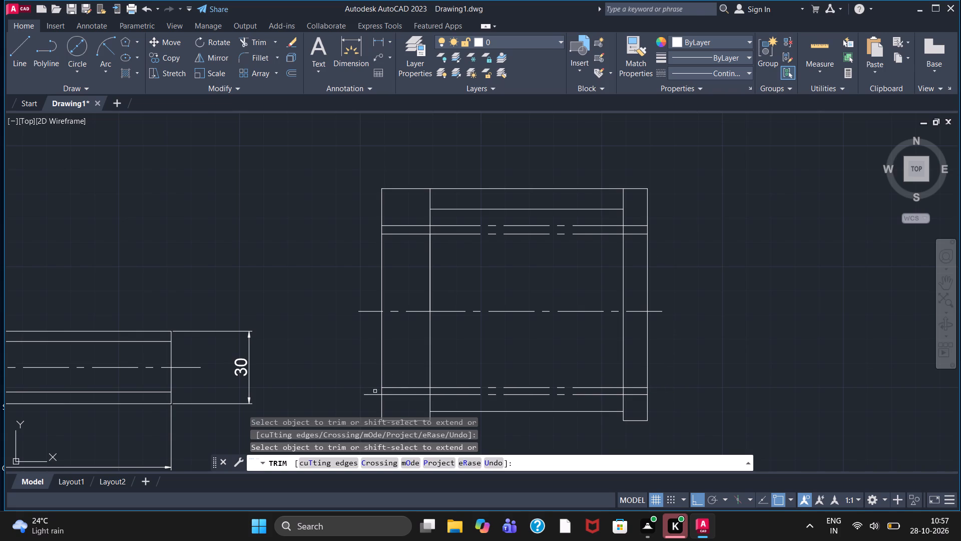
left_click(373, 393)
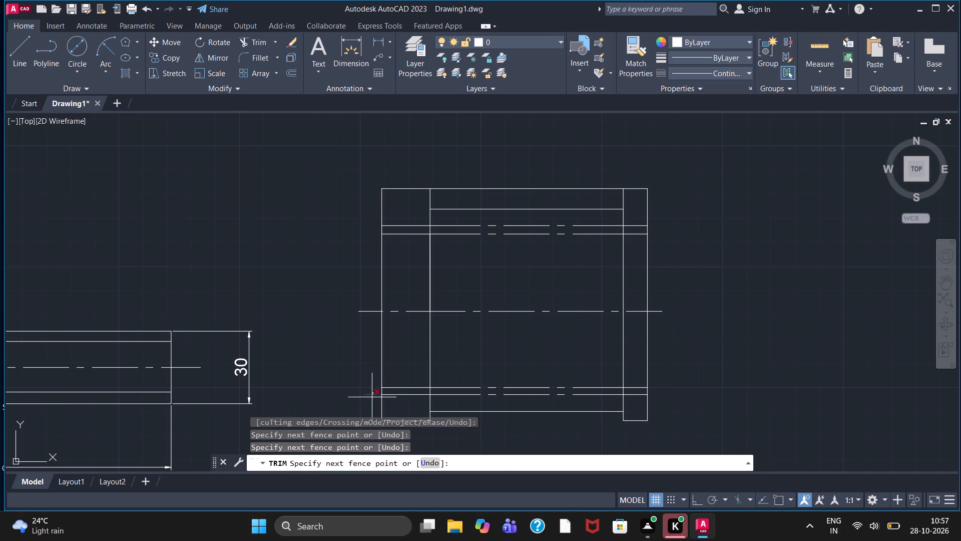
left_click(372, 397)
key("Escape")
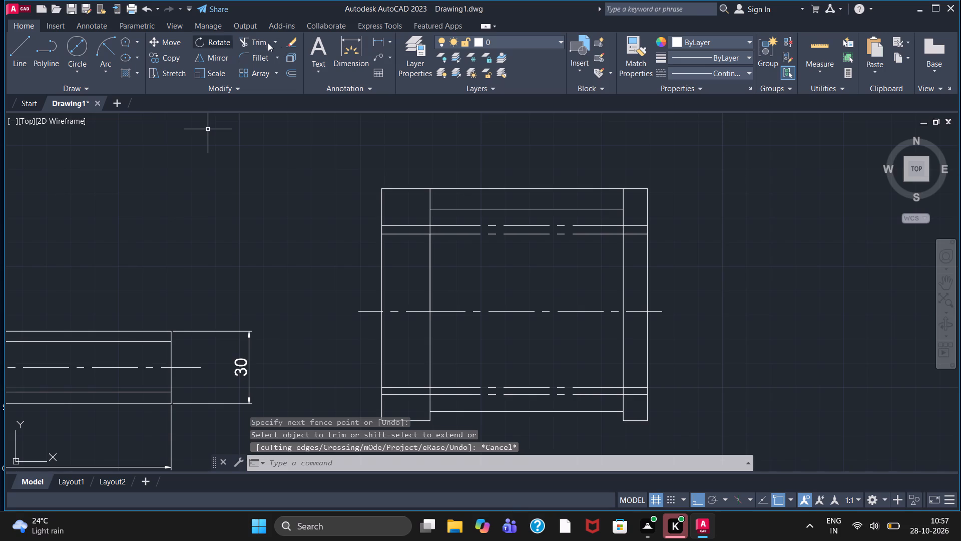
Change the linetype of the two lower horizontal segments inside the left upright to ACAD_ISO02W100.
left_click(397, 386)
left_click(714, 72)
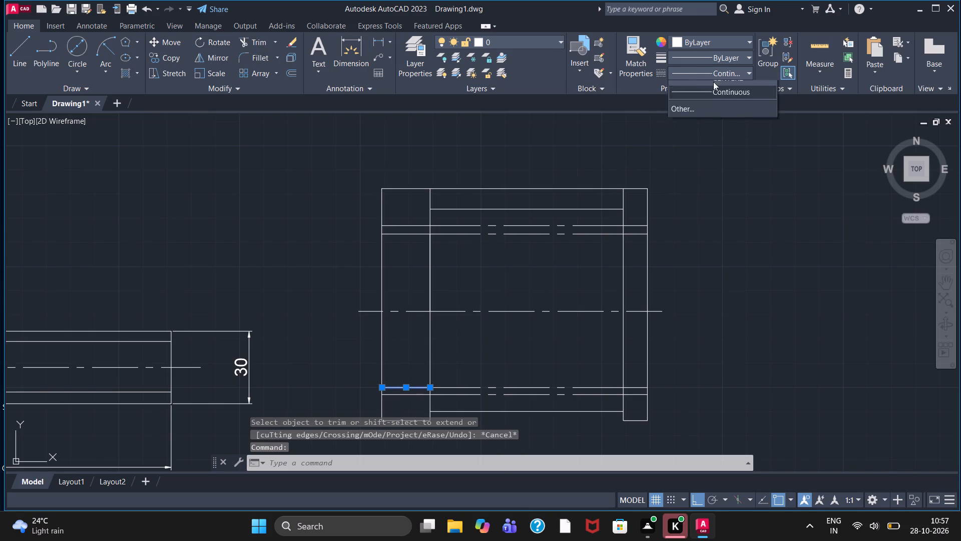
double_click(713, 118)
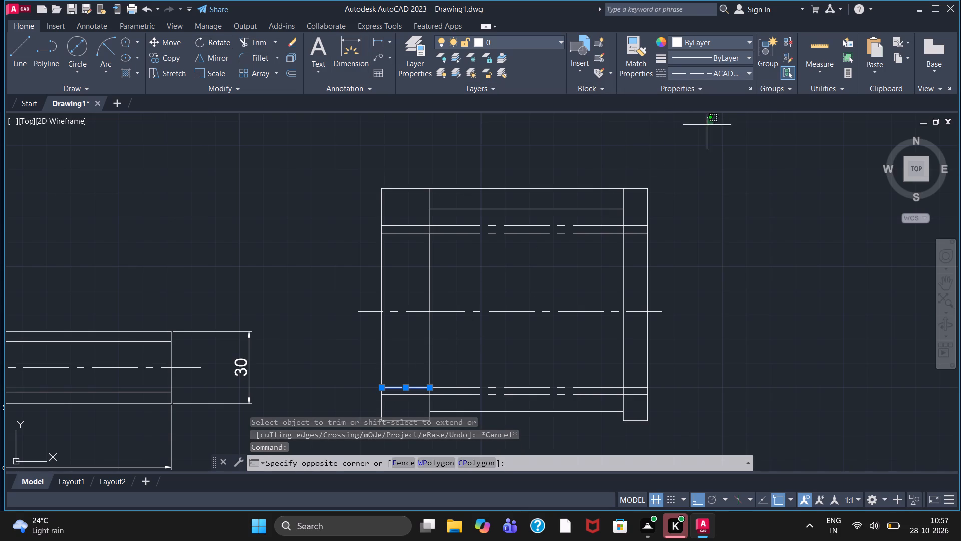
key("Escape")
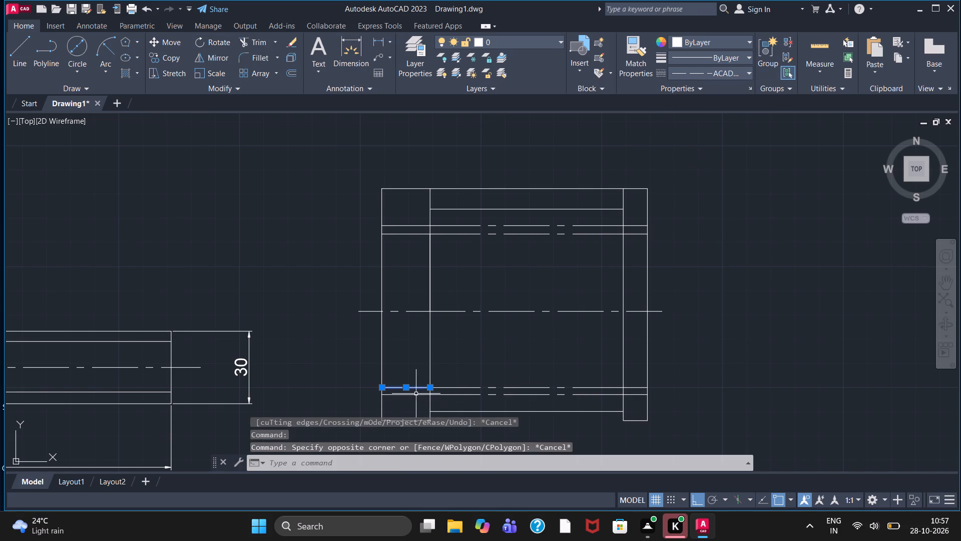
right_click(328, 359)
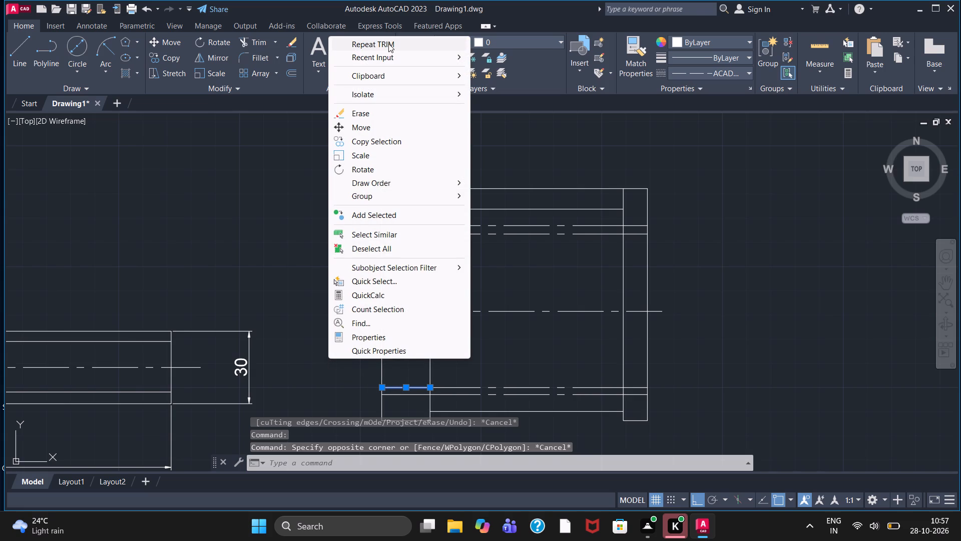
key("grave")
key("Escape")
key("Escape")
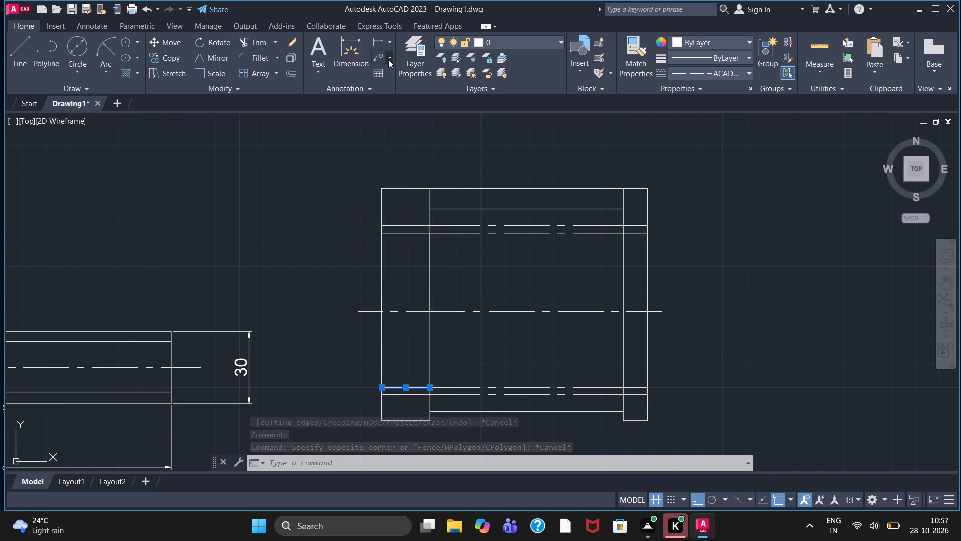
left_click(405, 395)
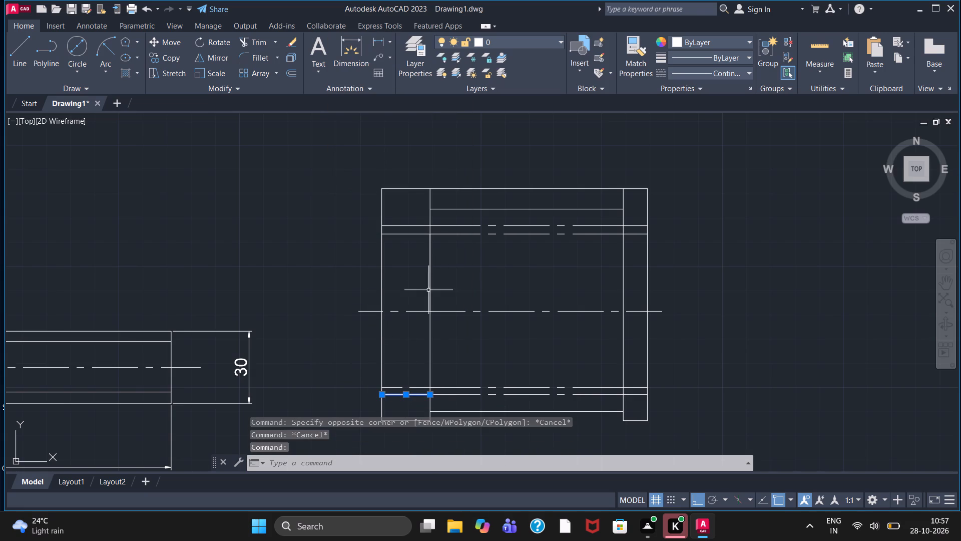
left_click(725, 74)
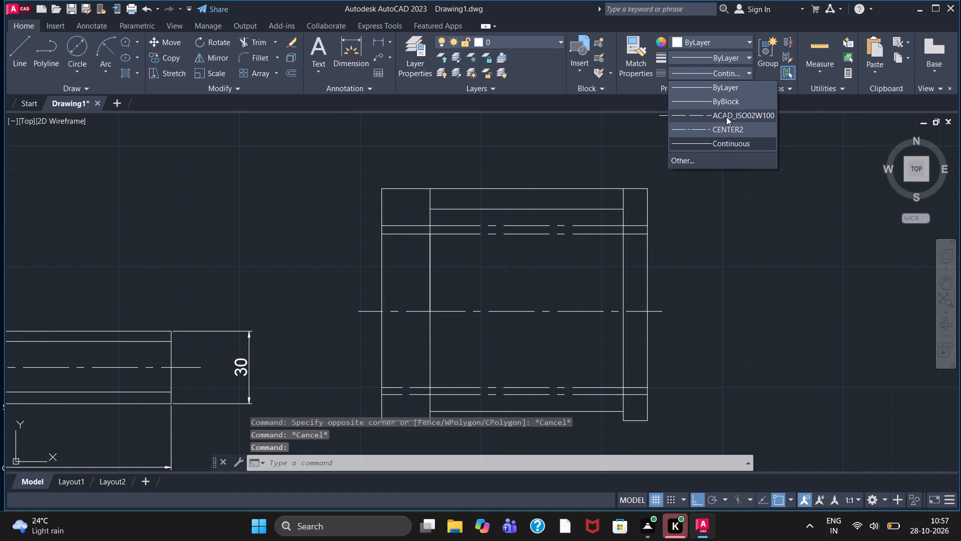
left_click(726, 117)
key("Escape")
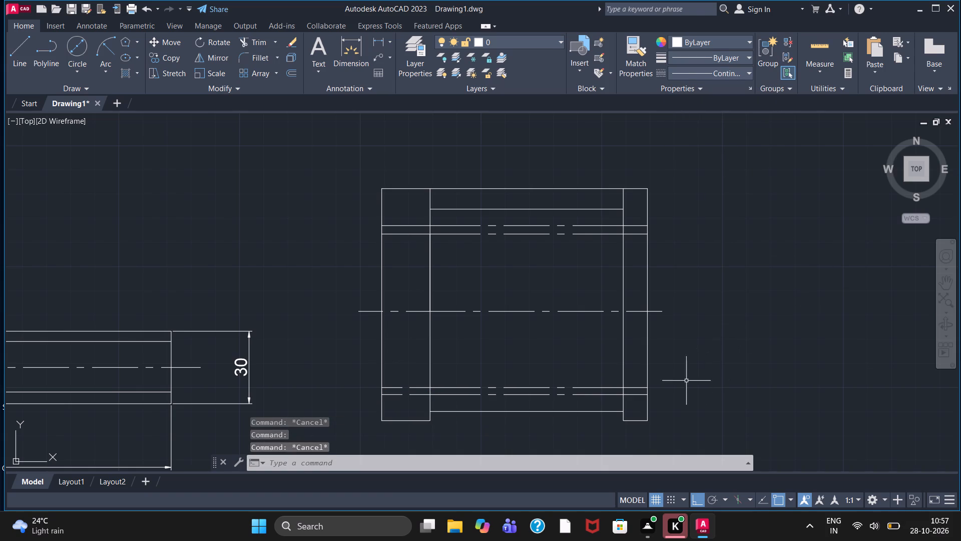
Change the linetype of the two lower horizontal segments inside the right upright to ACAD_ISO02W100.
scroll(628, 399, "up", 2)
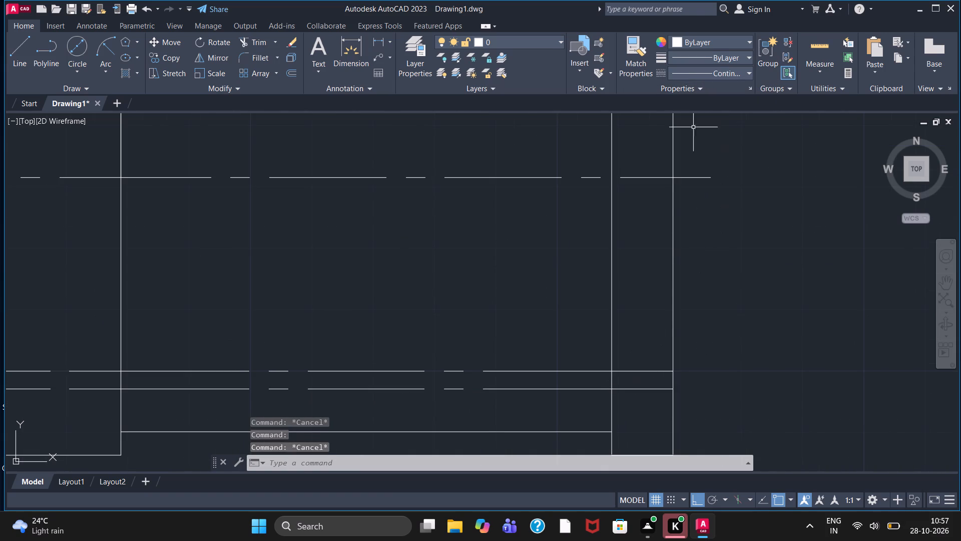
left_click(646, 389)
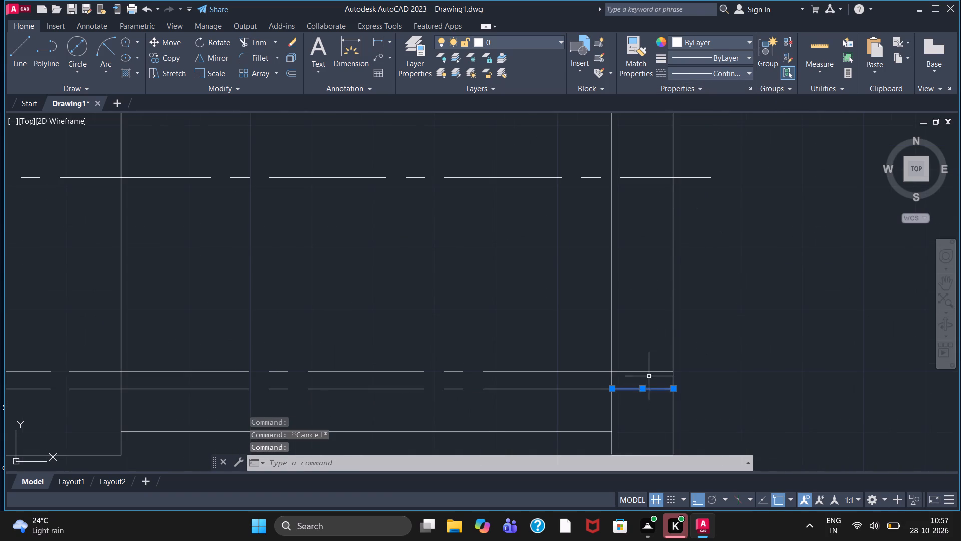
left_click(650, 372)
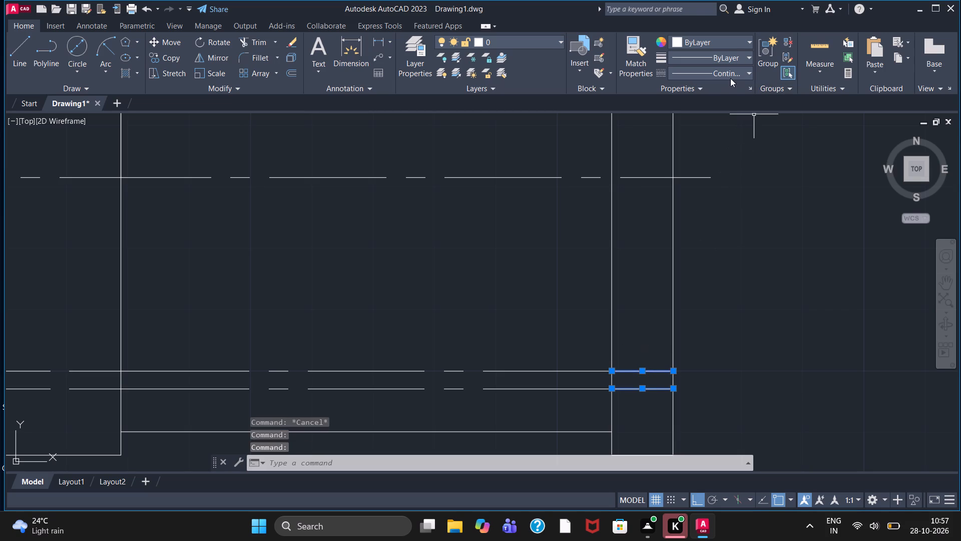
left_click(733, 74)
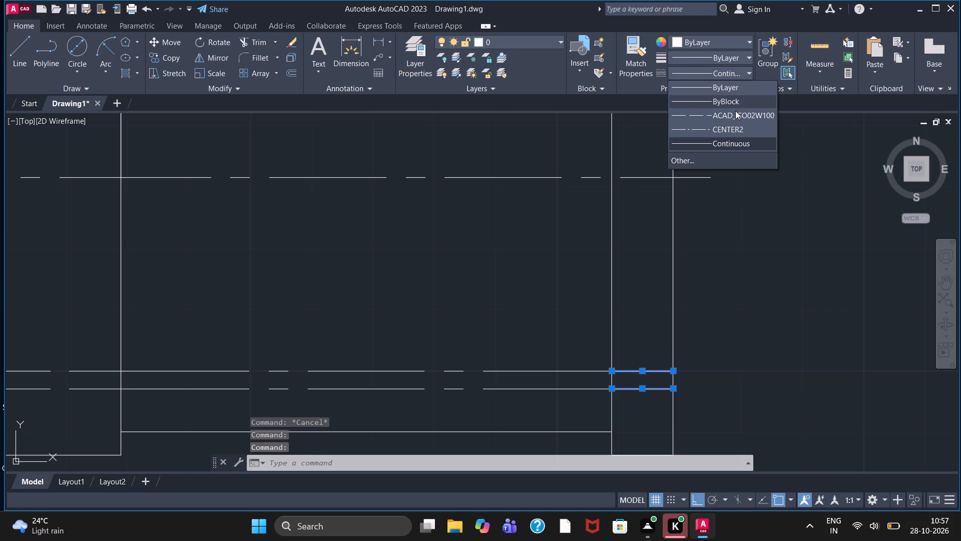
left_click(736, 113)
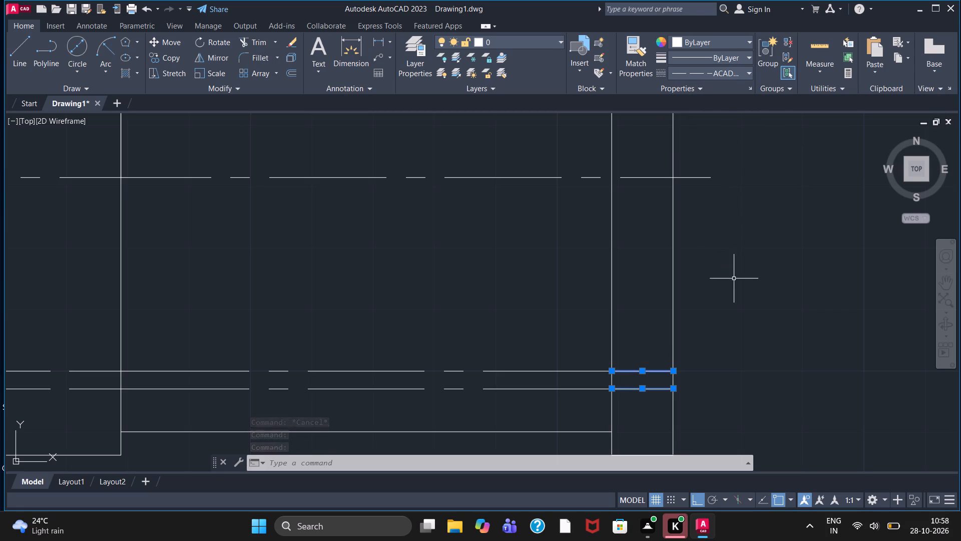
key("Escape")
Change the linetype of the two upper horizontal segments inside the left upright to ACAD_ISO02W100.
scroll(731, 266, "down", 2)
middle_click_drag(566, 189, 566, 234)
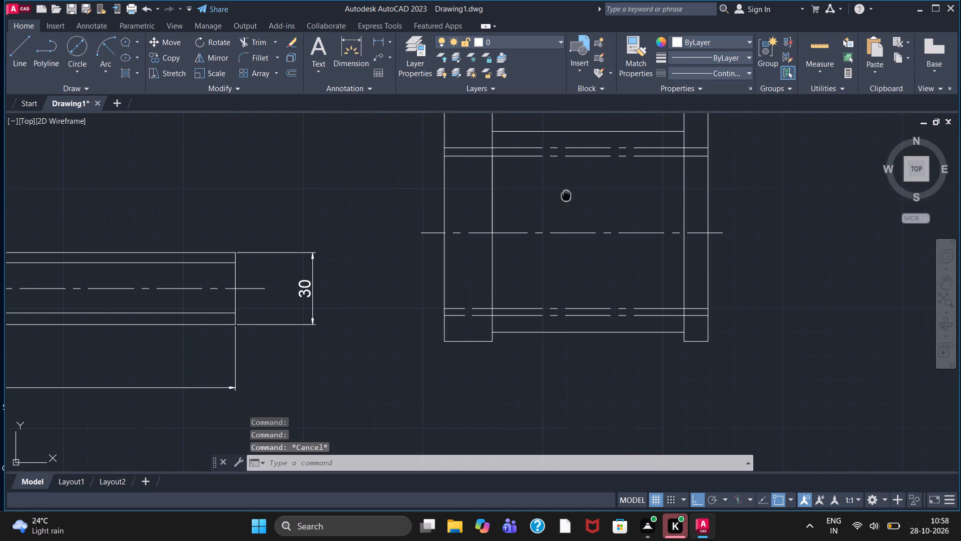
middle_click_drag(566, 234, 575, 303)
scroll(532, 290, "up", 1)
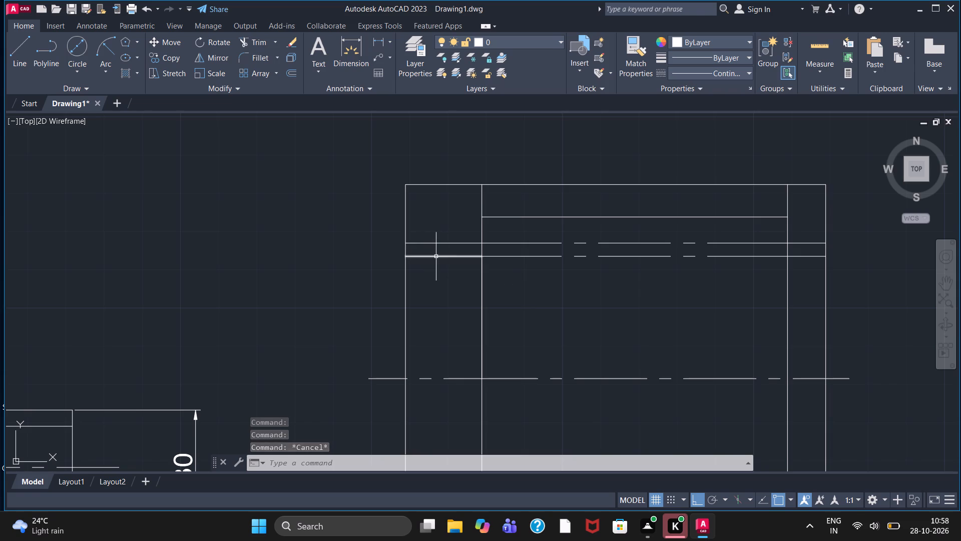
left_click(436, 256)
left_click(437, 242)
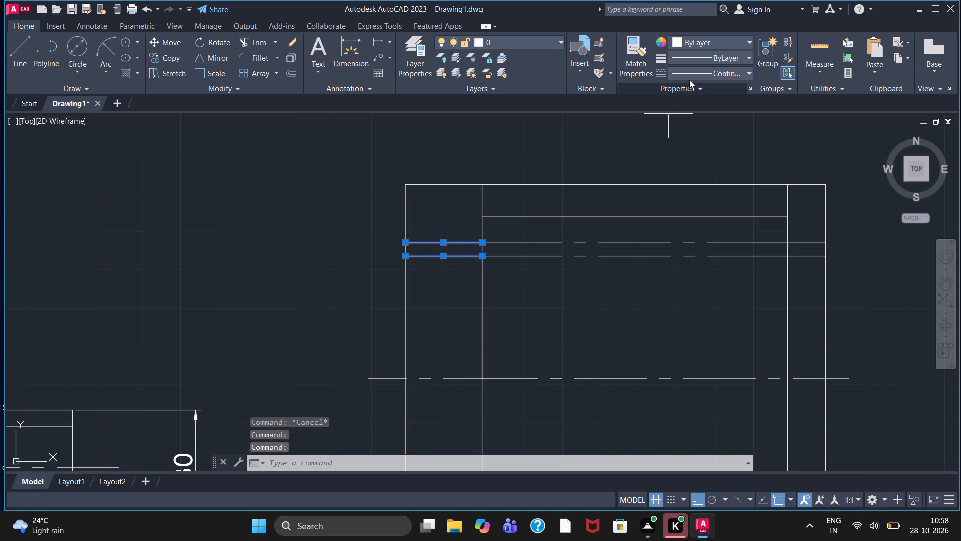
left_click(712, 72)
left_click(711, 114)
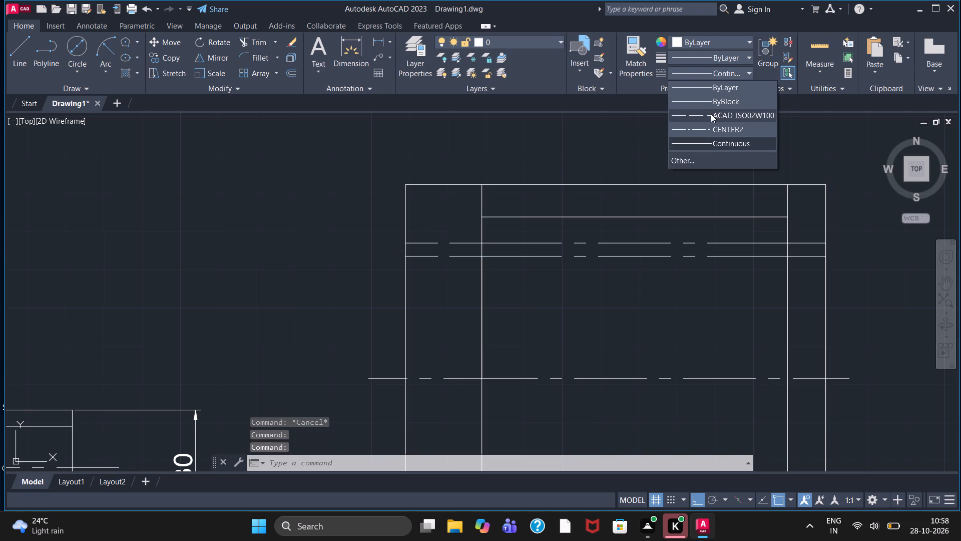
key("Escape")
Erase the topmost horizontal line joining the tops of the two uprights.
scroll(714, 231, "down", 1)
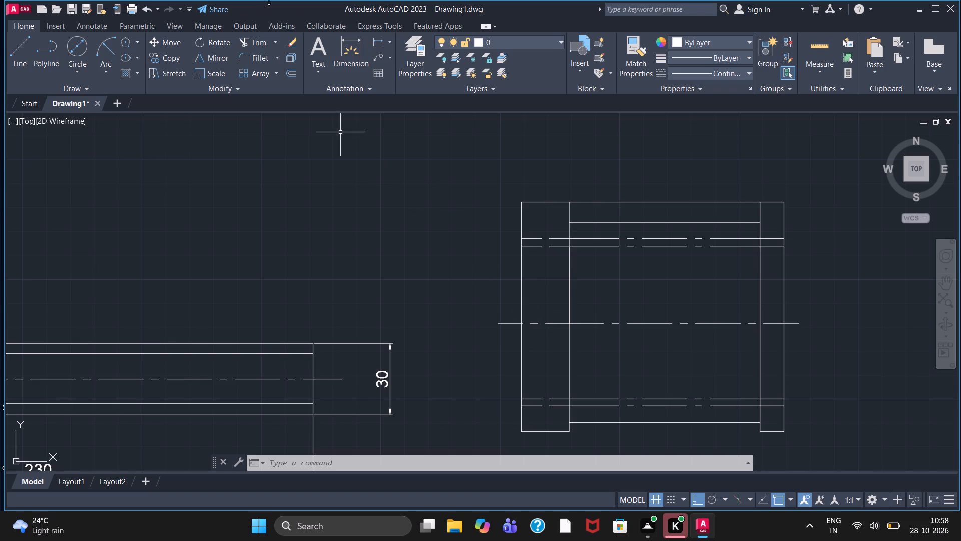
left_click(381, 42)
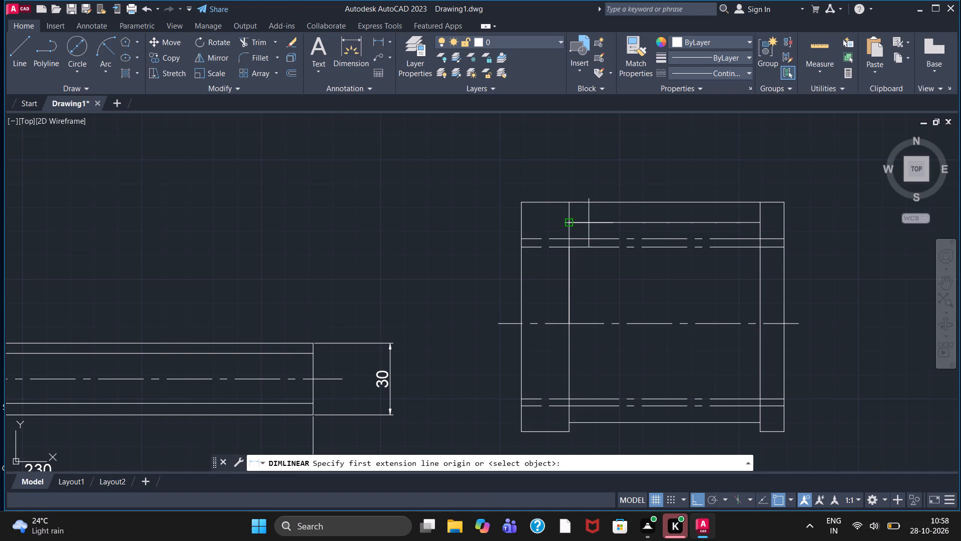
key("Escape")
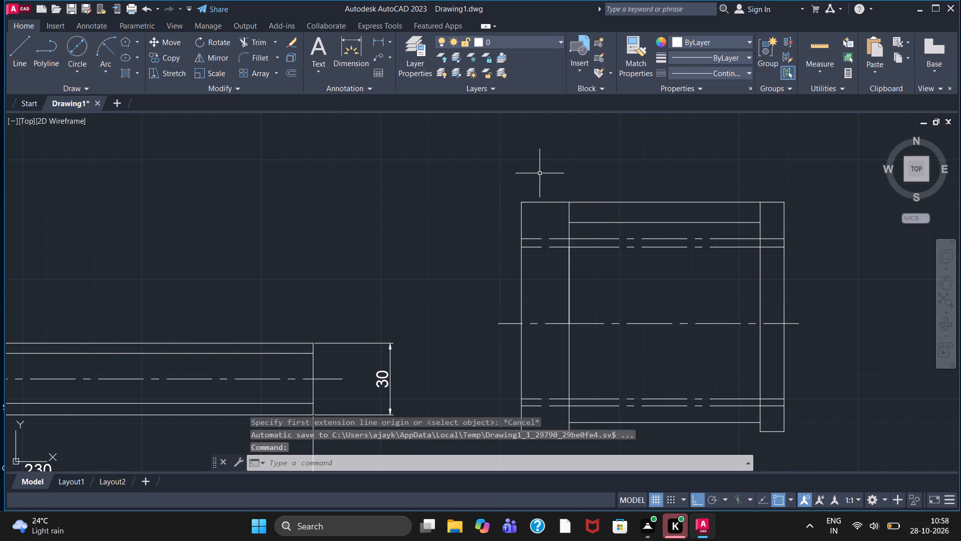
left_click(616, 201)
key("Delete")
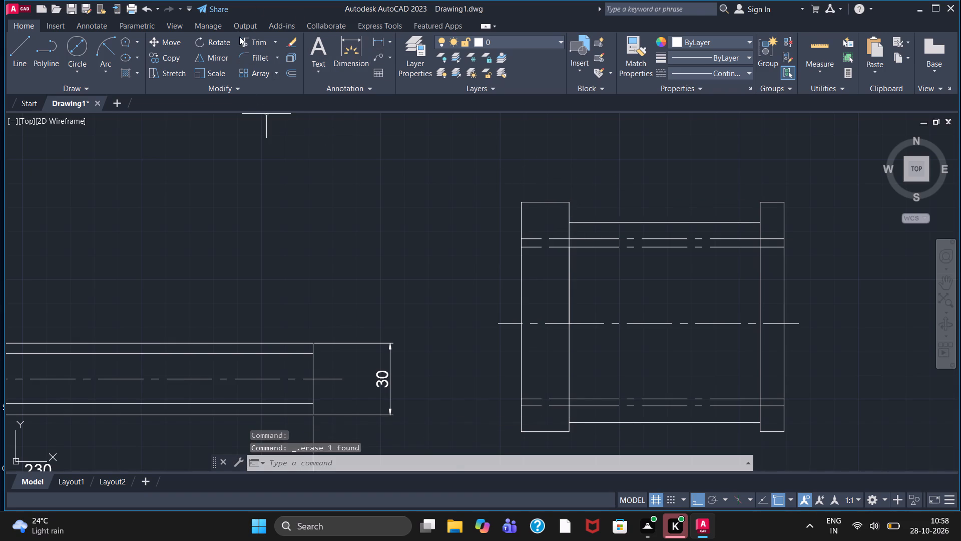
Add a vertical linear dimension for the left upright's full height, placed outside its outer edge.
left_click(377, 43)
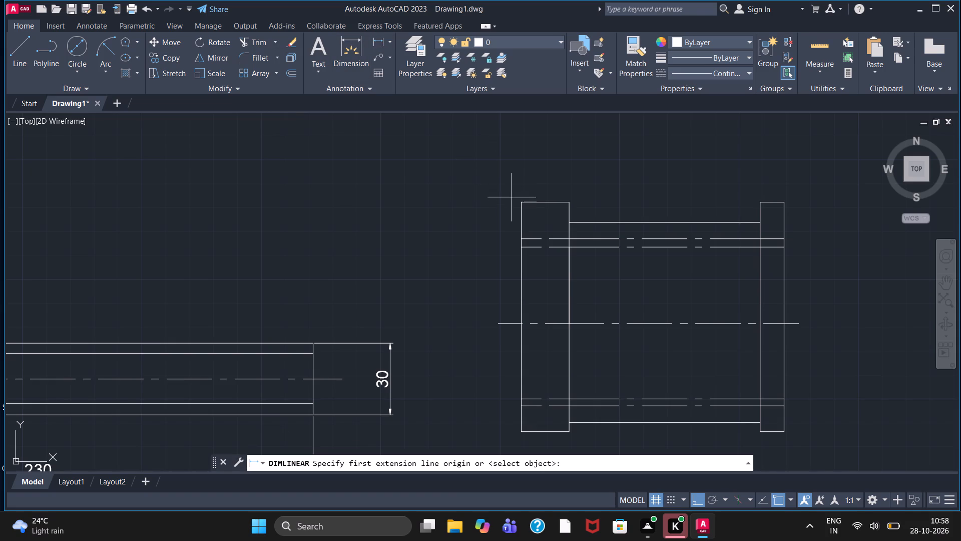
left_click(520, 201)
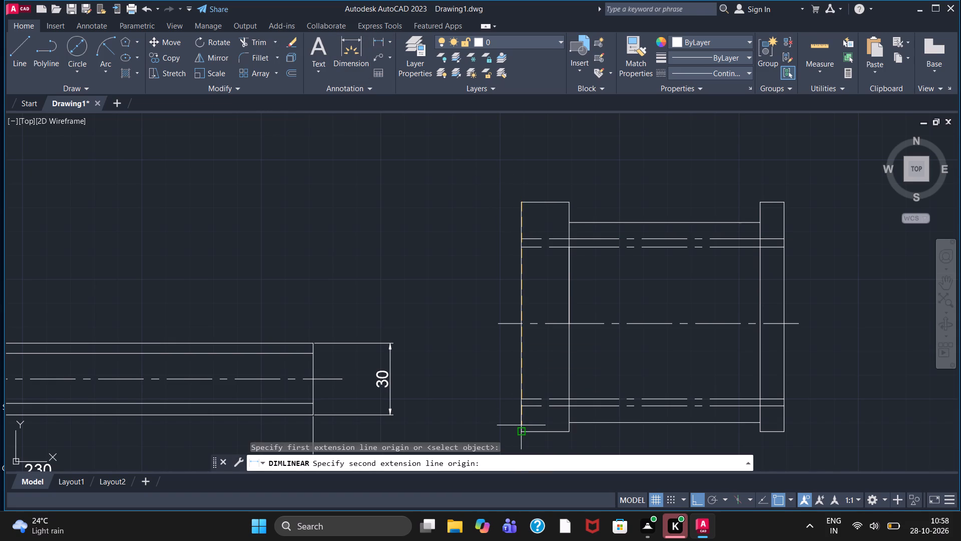
left_click(521, 425)
left_click(470, 399)
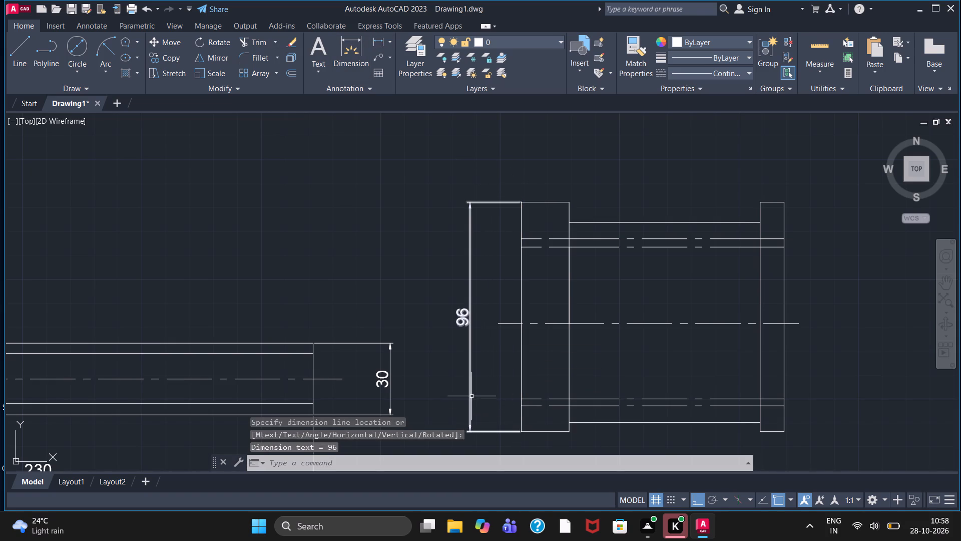
Add a horizontal linear dimension between the inner edges of the two uprights, placed above the view.
left_click(375, 44)
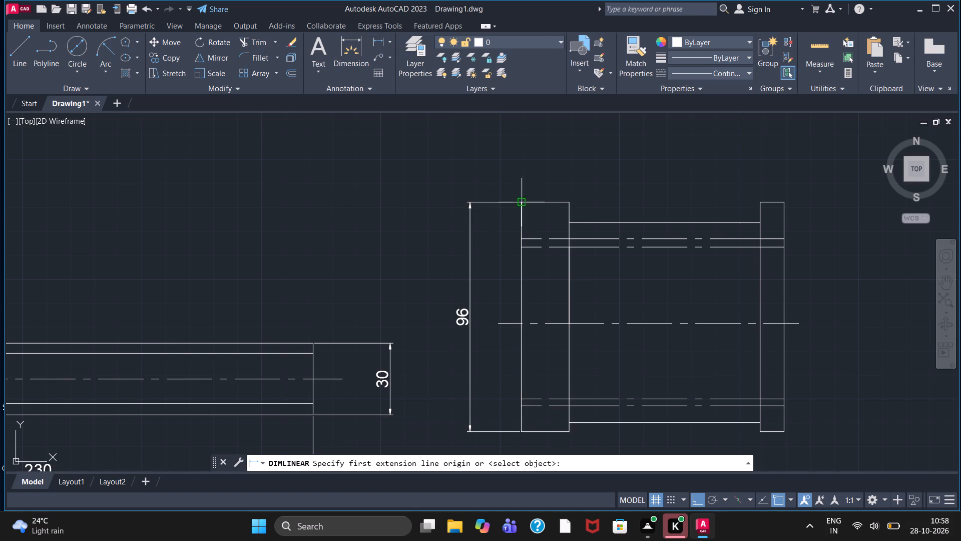
left_click(566, 200)
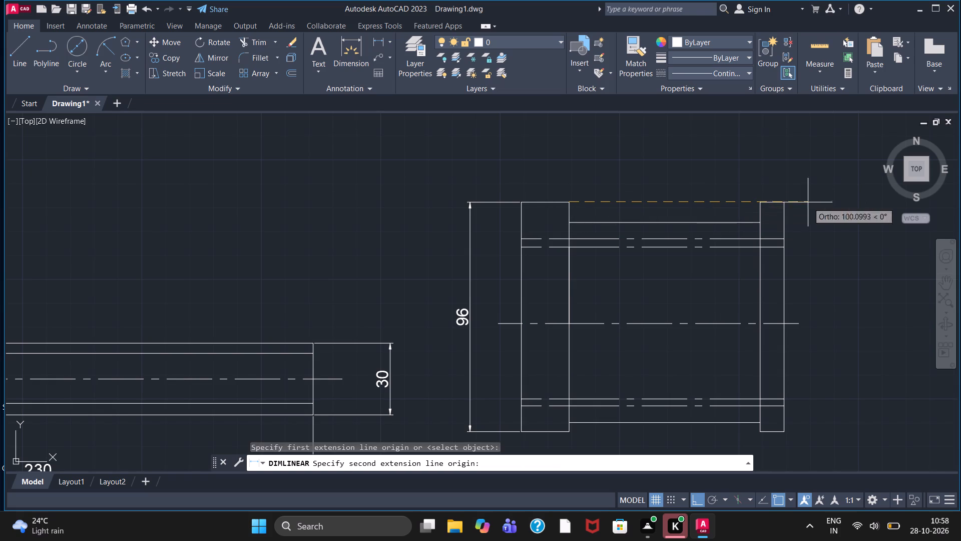
left_click_drag(760, 202, 755, 196)
left_click(716, 151)
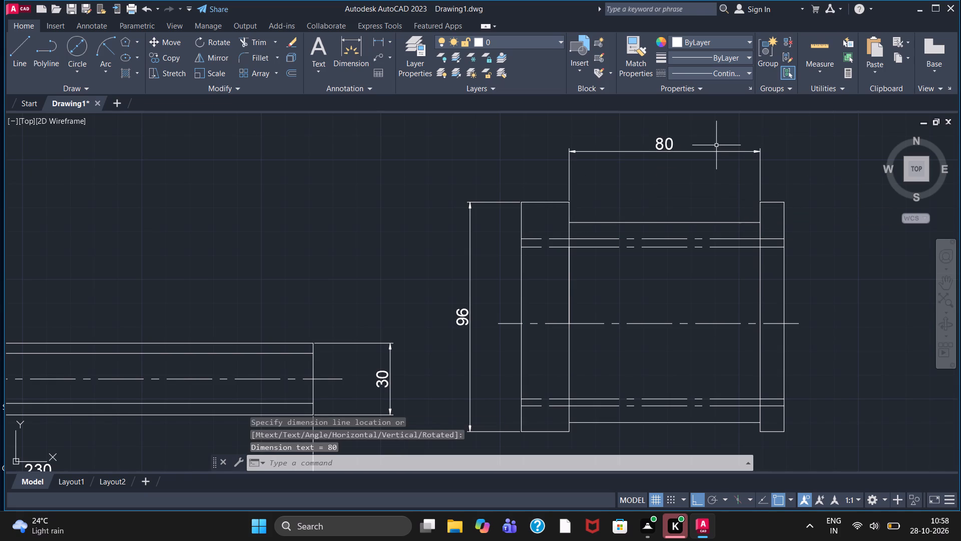
Add a horizontal linear dimension for the right upright's width, placed just below the flanged view.
left_click(372, 35)
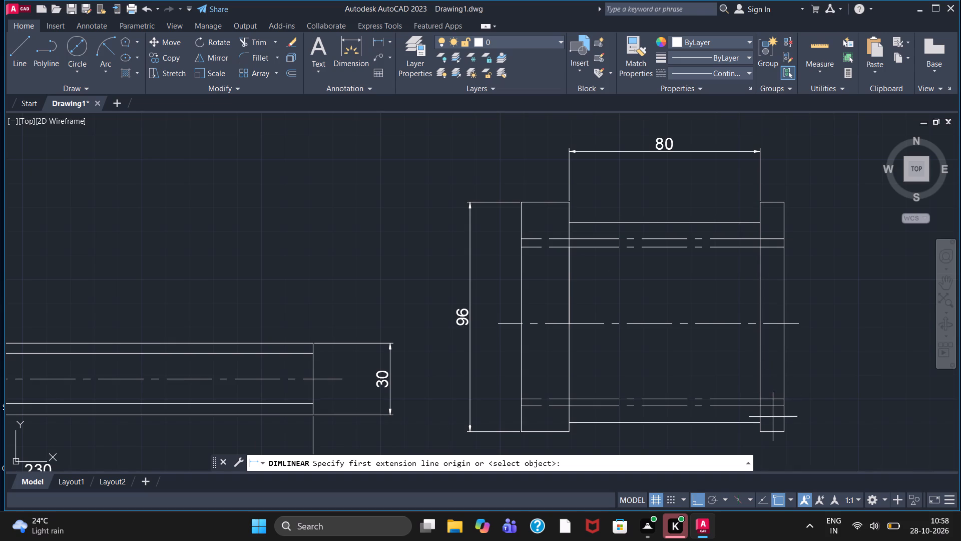
left_click(763, 429)
left_click(783, 429)
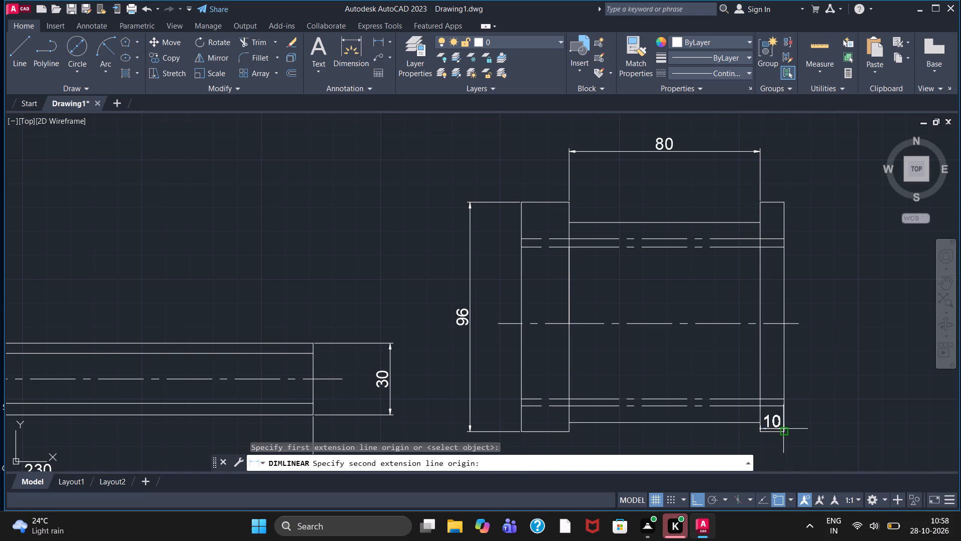
left_click(781, 450)
Beside the flanged view, draw an 80-unit line downward and a 60-unit horizontal line rightward from its lower end.
scroll(816, 392, "down", 1)
middle_click_drag(870, 381, 839, 385)
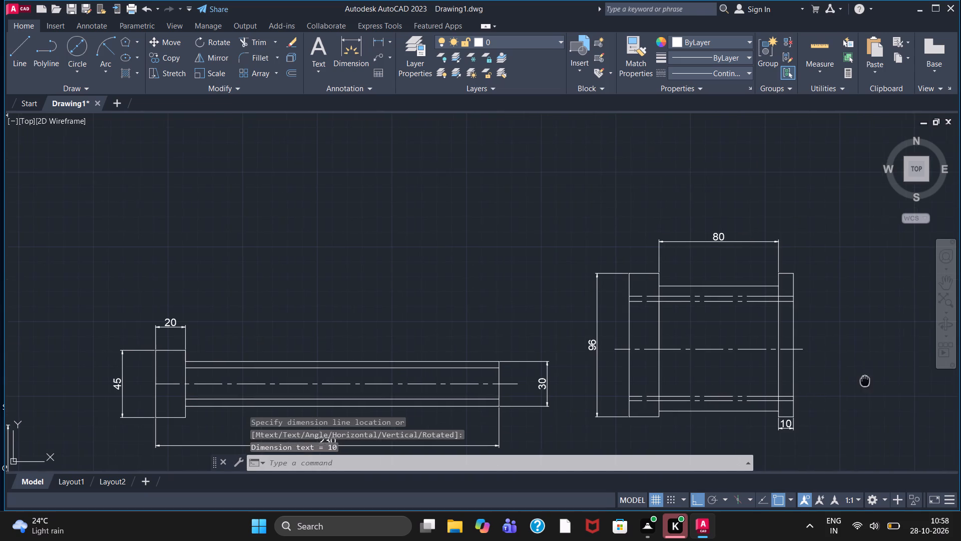
middle_click_drag(839, 385, 639, 329)
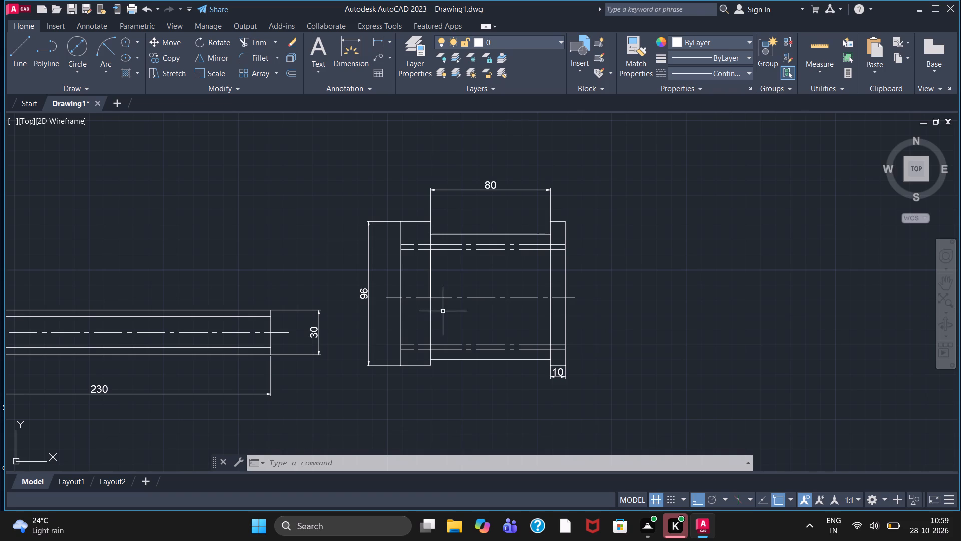
left_click(18, 61)
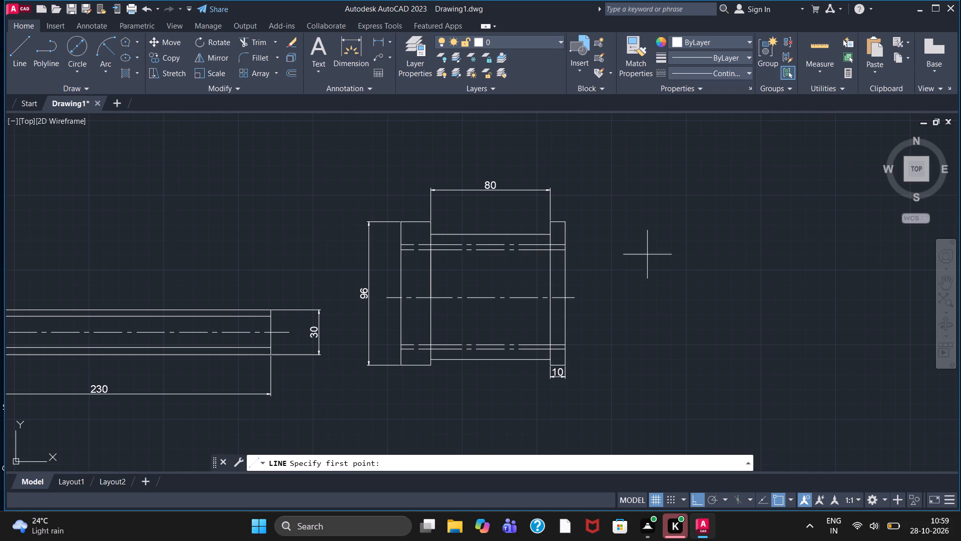
left_click(629, 207)
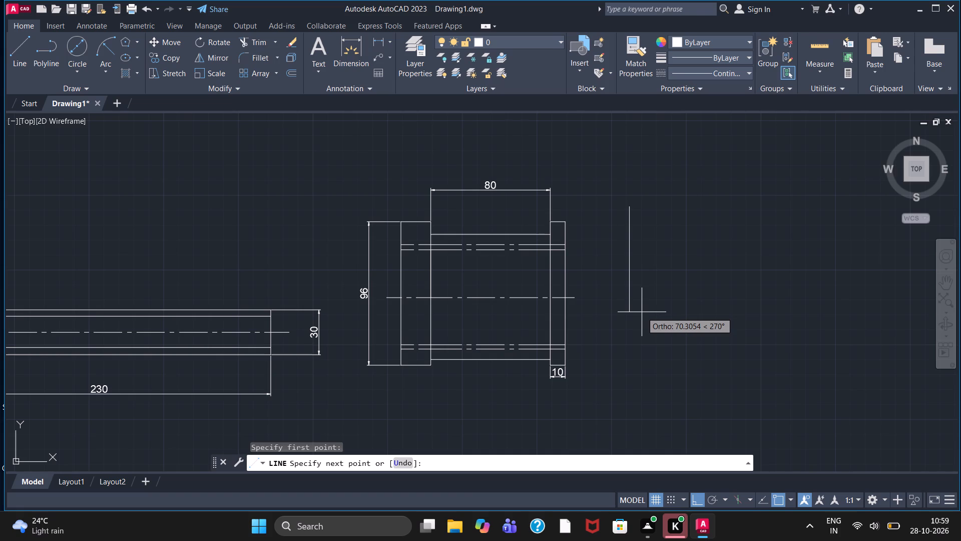
type("80")
key("Return")
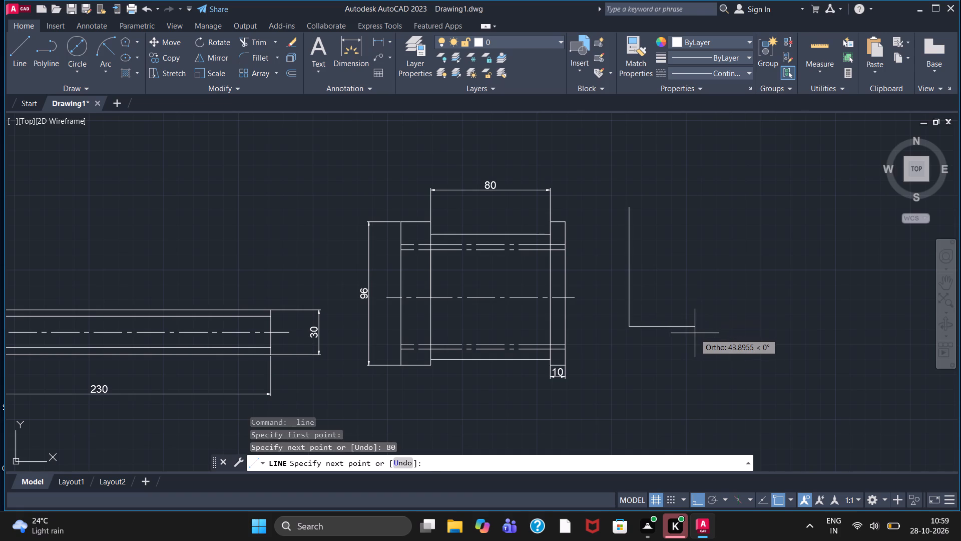
type("60")
key("Return")
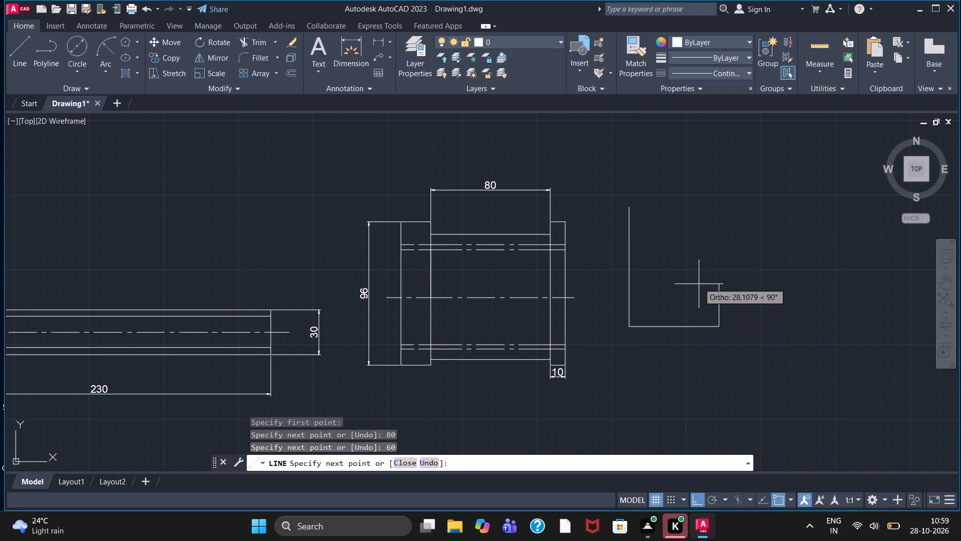
key("Escape")
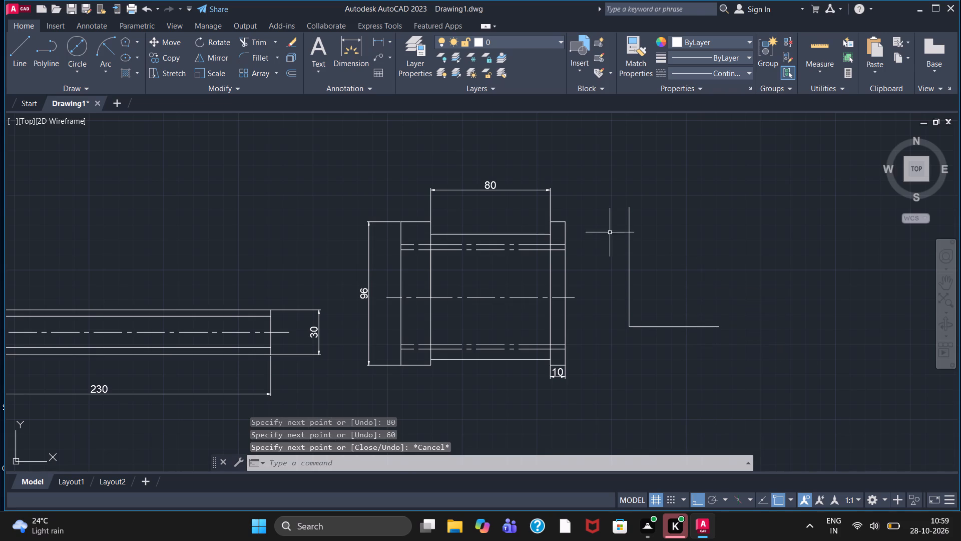
Draw a 60-unit horizontal line rightward from the top end of the new vertical line.
left_click(23, 57)
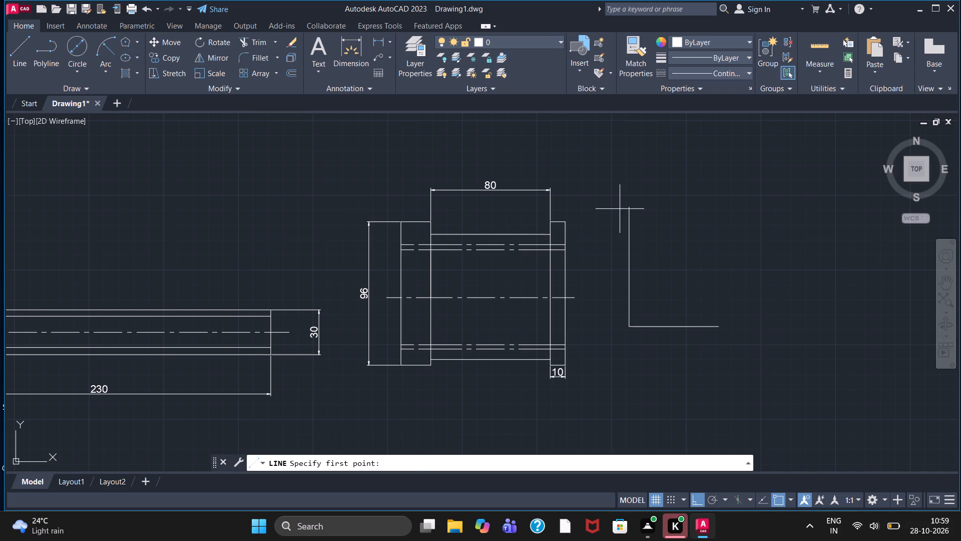
left_click(628, 208)
key("6")
key("0")
key("Return")
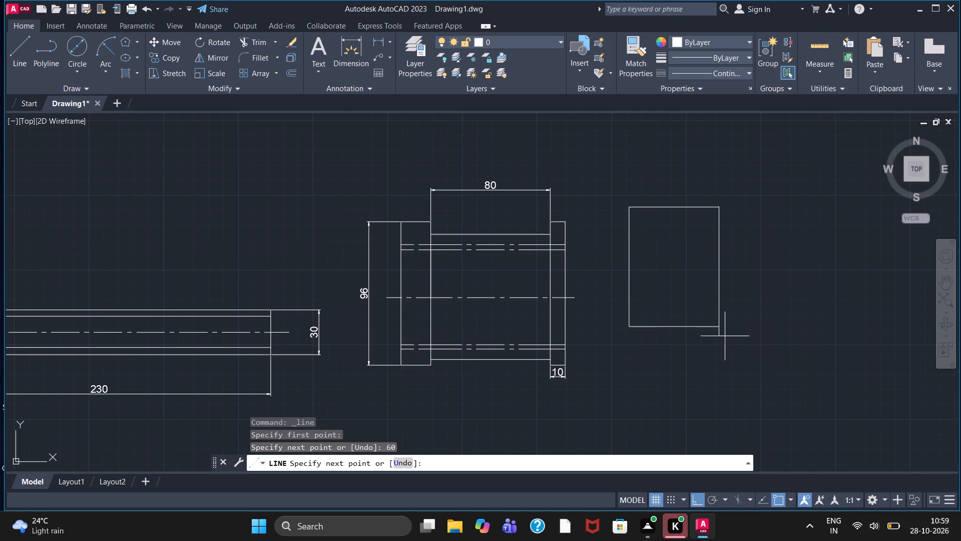
key("Escape")
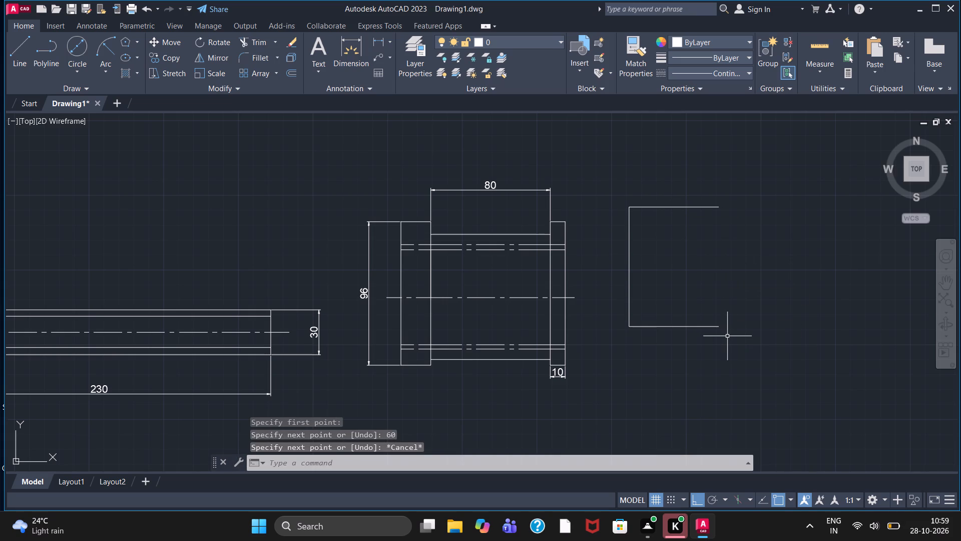
Draw a 40-unit vertical line downward from the free end of the upper 60-unit line.
left_click(14, 53)
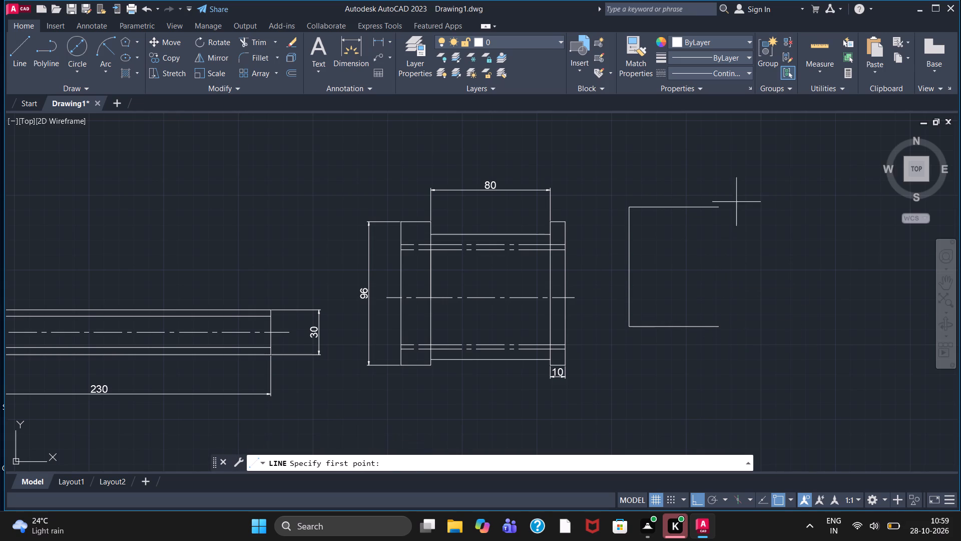
left_click(716, 209)
type("40")
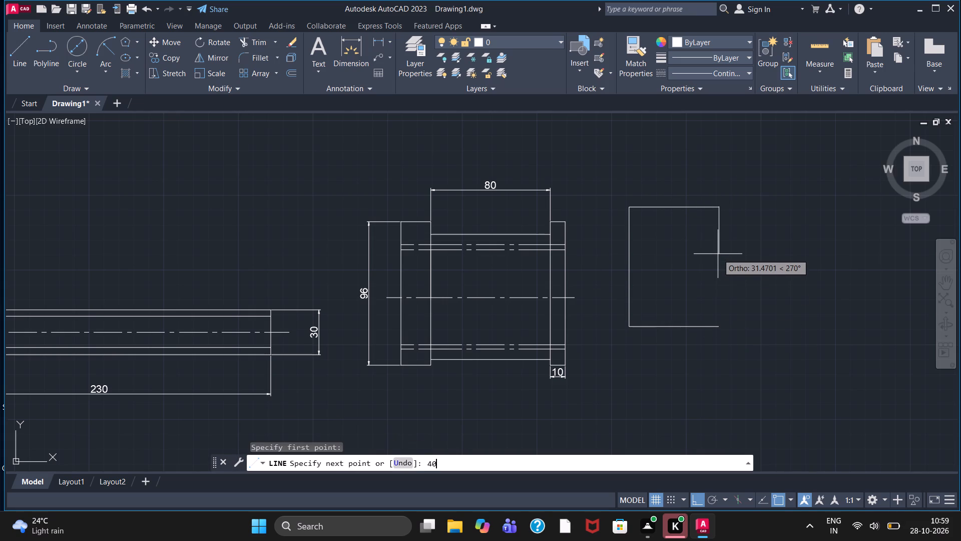
key("Return")
key("Escape")
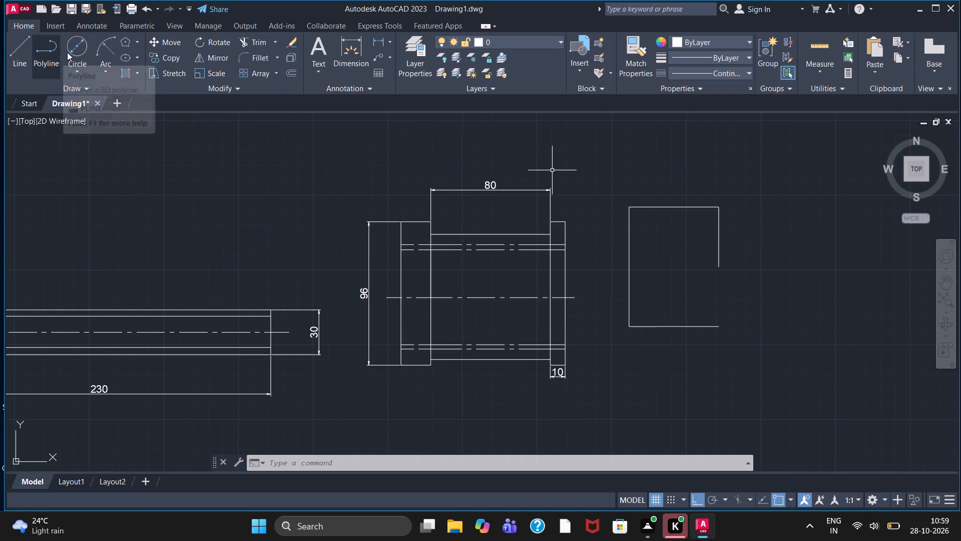
Draw a circle of diameter 65 centred on the lower end of the 40-unit line.
left_click(77, 51)
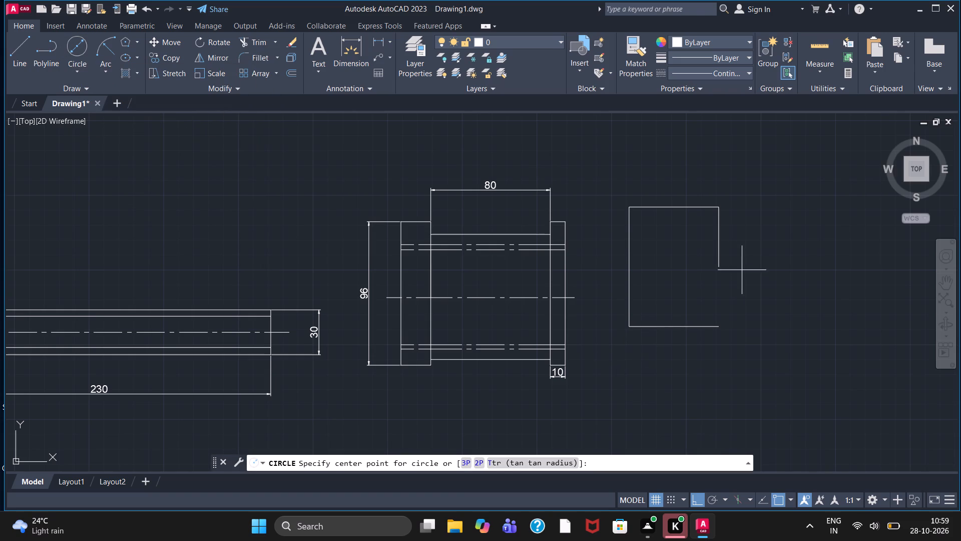
left_click(719, 264)
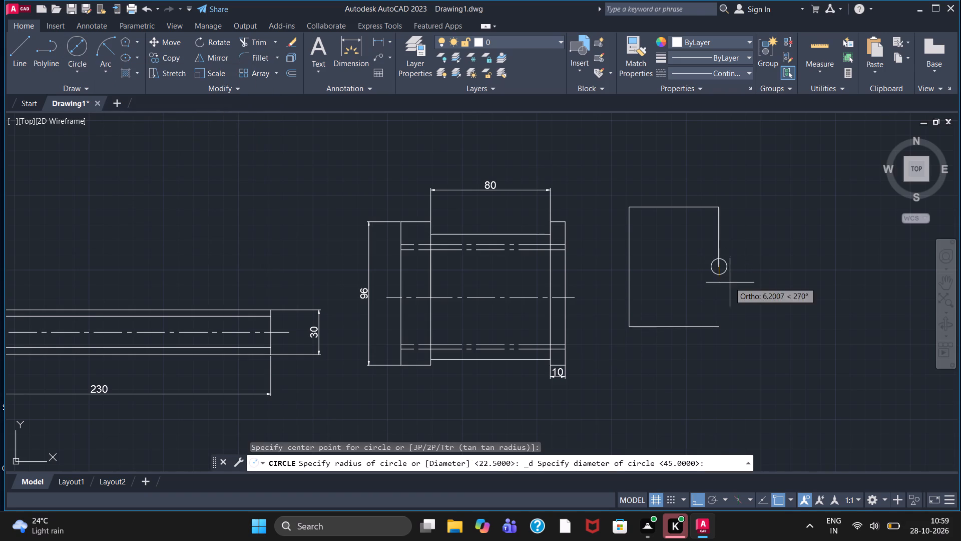
key("6")
key("5")
key("Return")
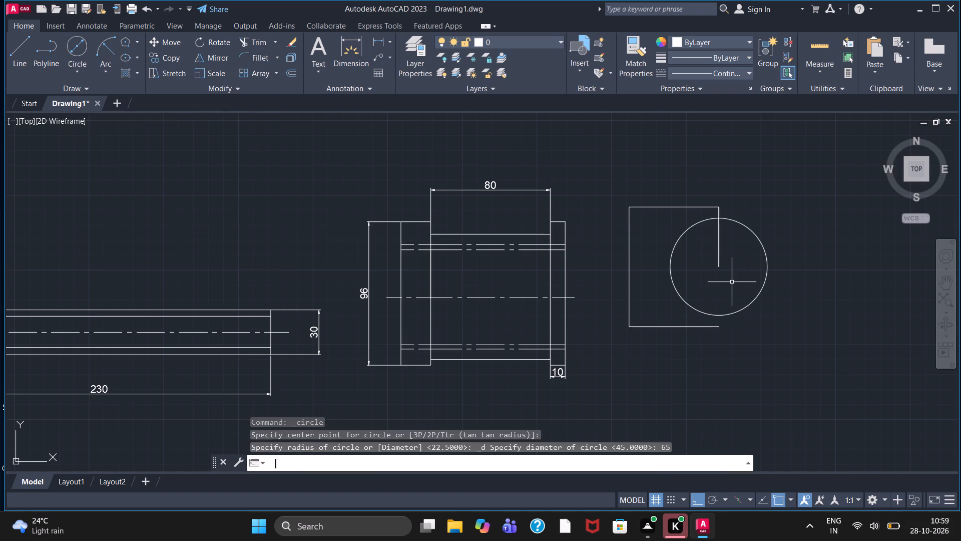
key("Escape")
Draw a concentric circle of radius 48 around the diameter 65 circle.
left_click(76, 71)
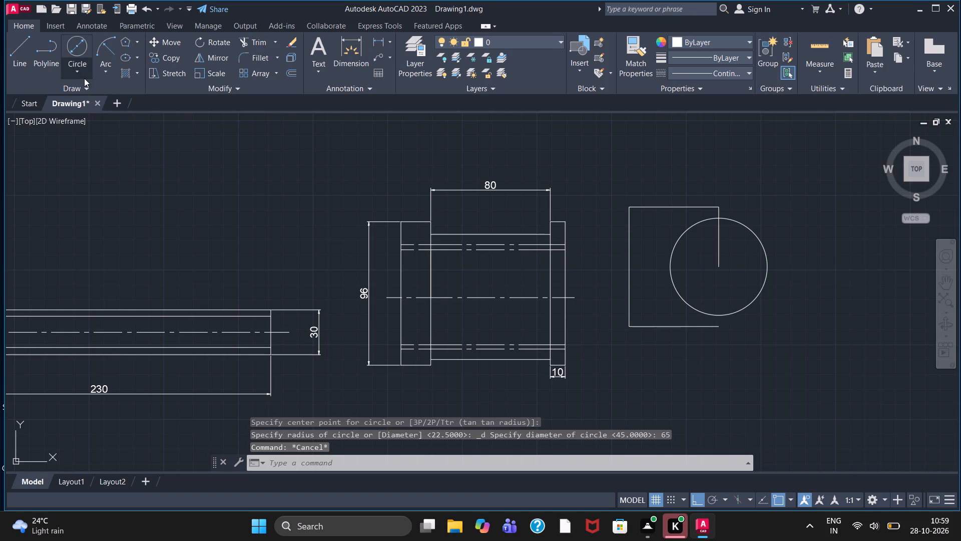
left_click(104, 98)
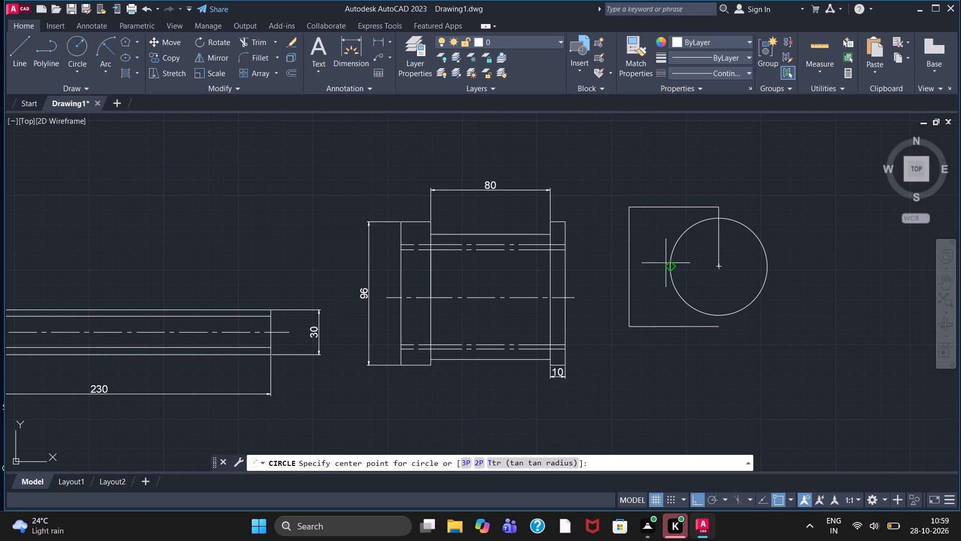
left_click(718, 266)
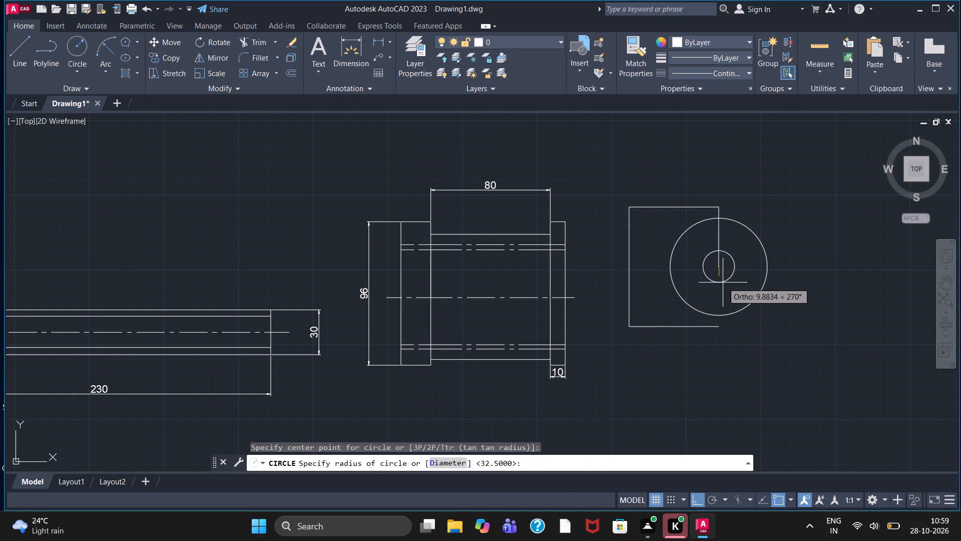
type("48")
key("Return")
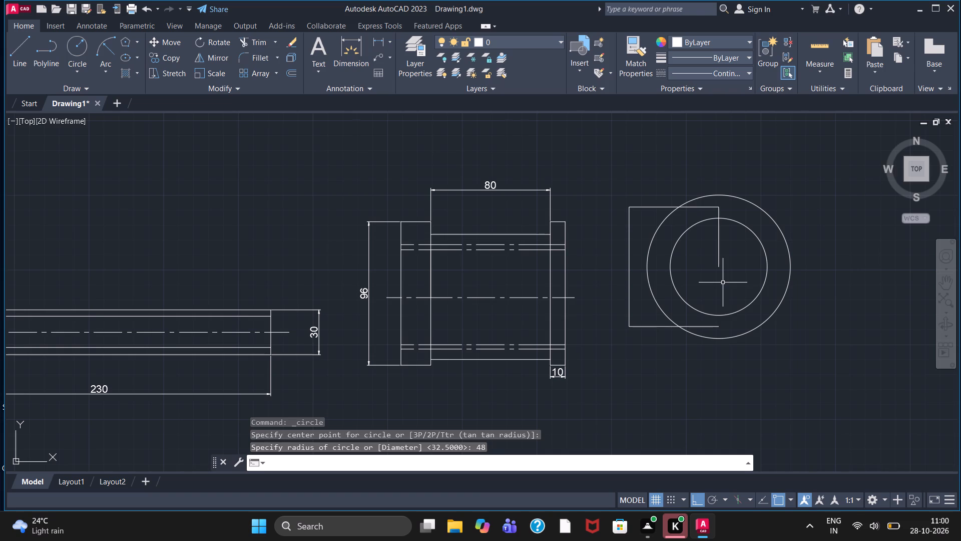
Draw a line from the outer circle's top quadrant about 71 units leftward, continuing about 109 units downward.
left_click(15, 43)
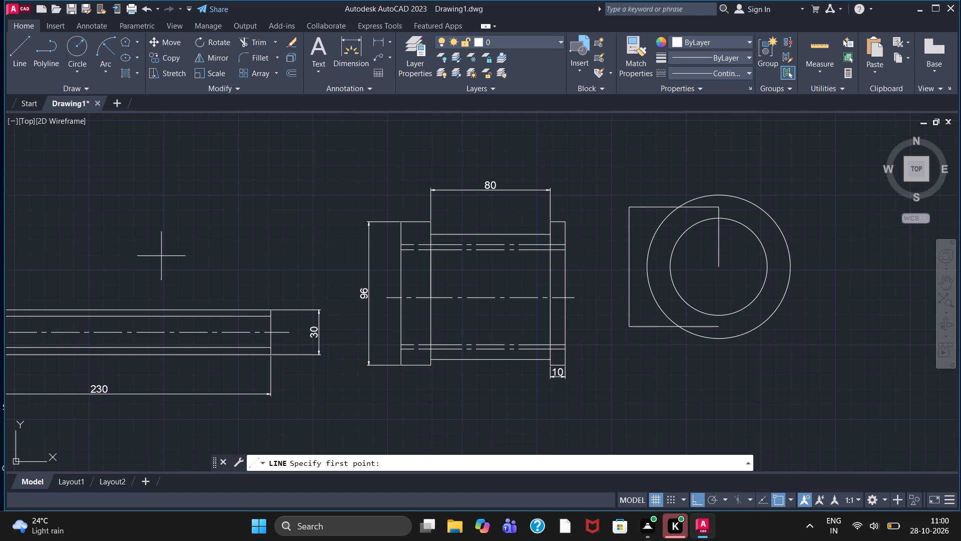
left_click(717, 196)
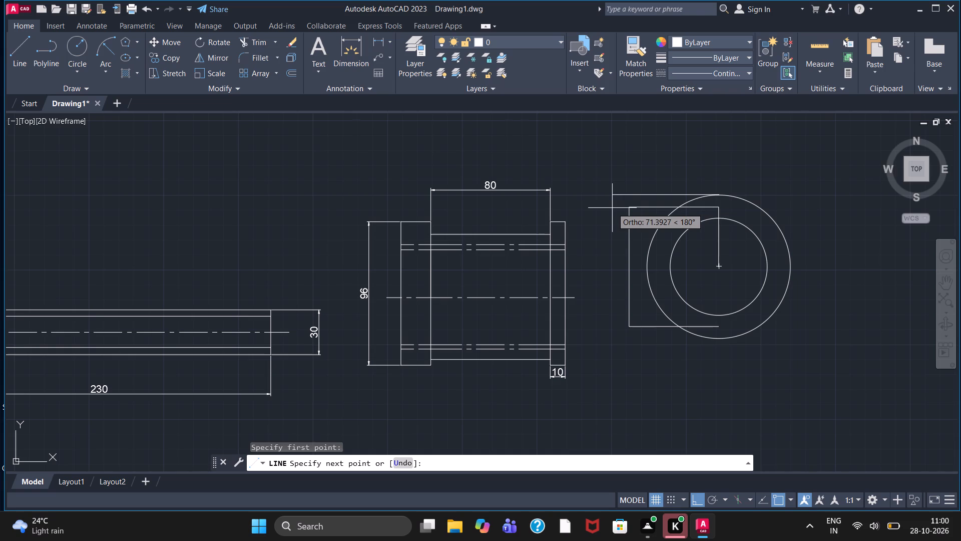
left_click(612, 208)
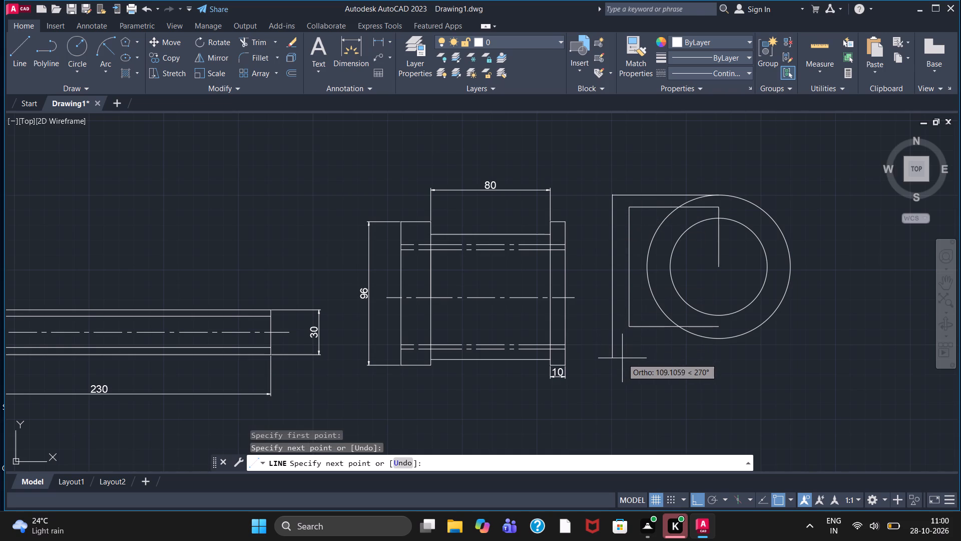
left_click(622, 358)
right_click(623, 358)
left_click(654, 208)
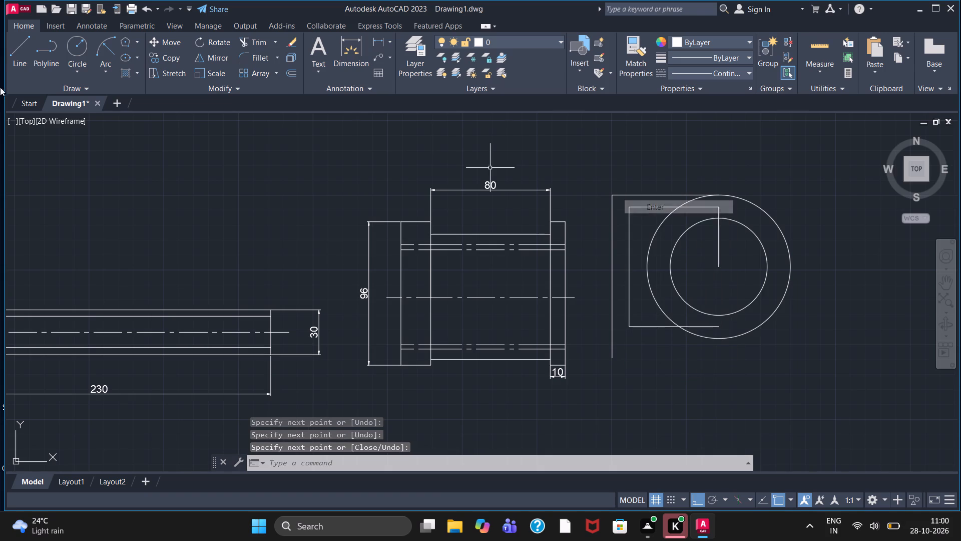
Draw a horizontal line from the outer circle's bottom quadrant leftward past the outer vertical line.
left_click(11, 50)
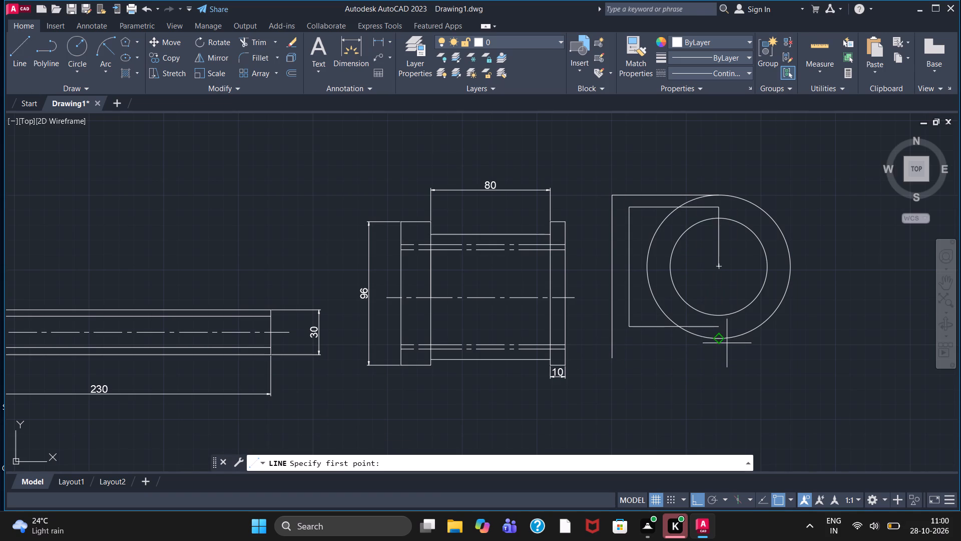
left_click(718, 339)
left_click(595, 346)
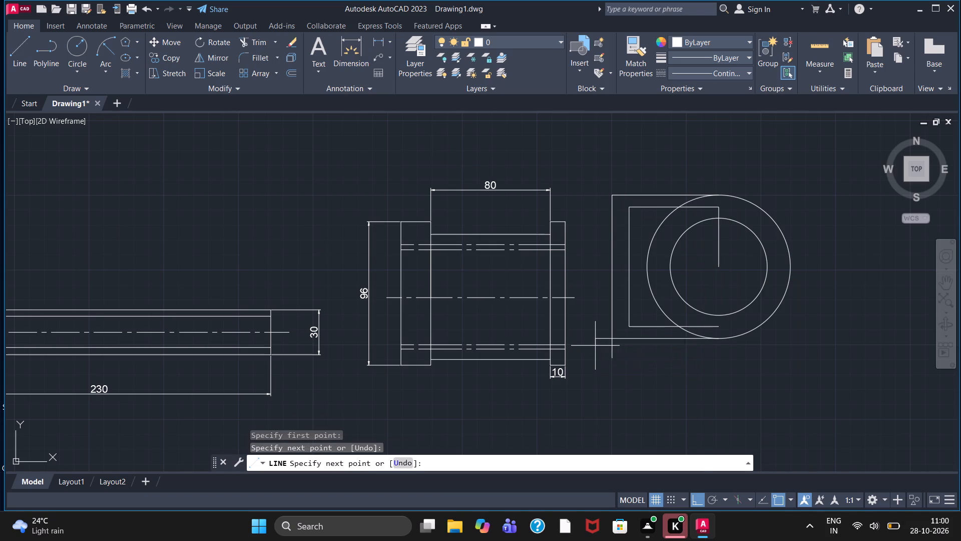
right_click(595, 346)
left_click(608, 351)
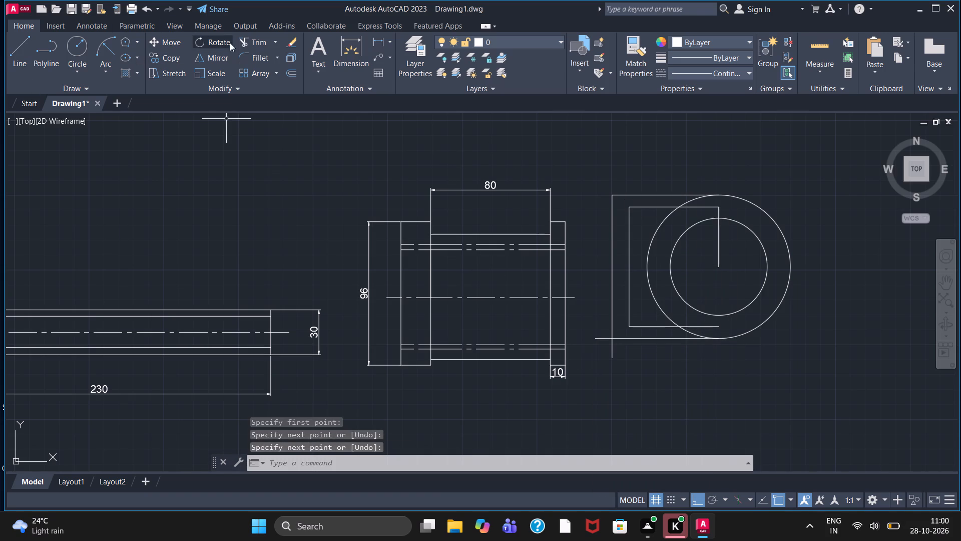
Trim the lower inner line's portion inside the outer circle and that circle's left half between the outer horizontal lines.
left_click(258, 38)
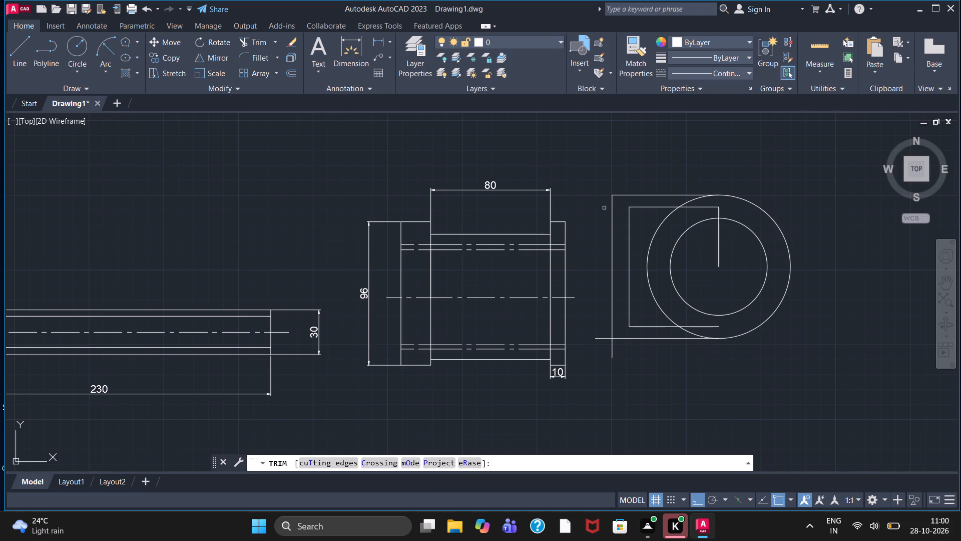
left_click(699, 328)
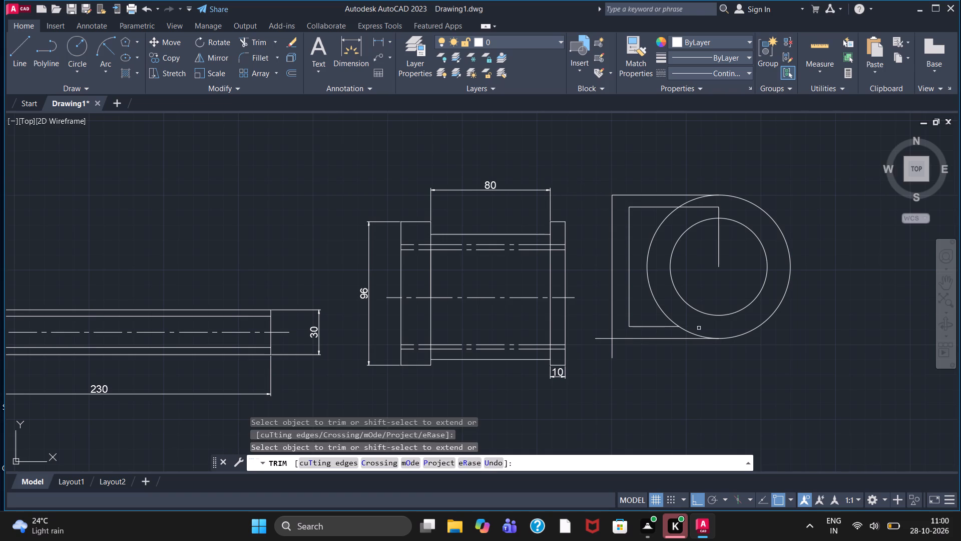
left_click(693, 201)
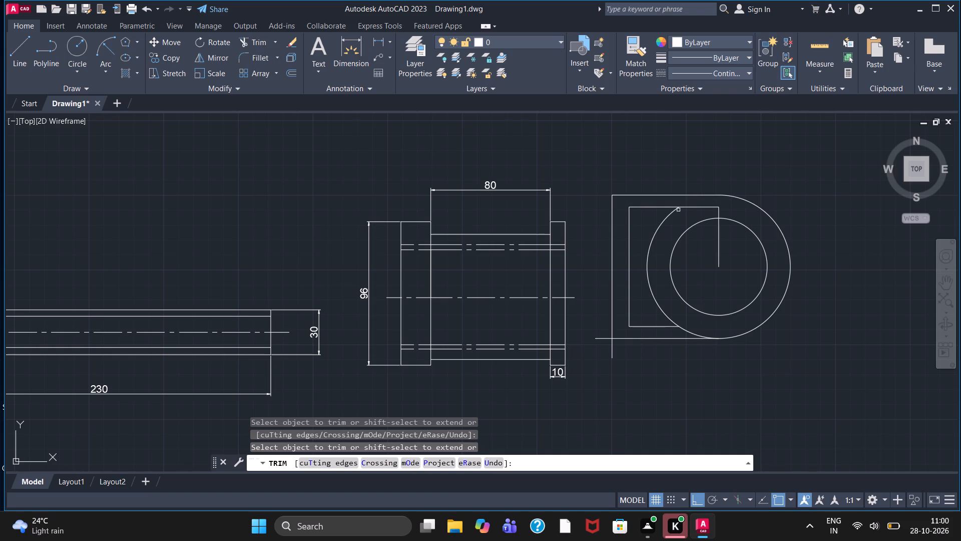
left_click(667, 219)
left_click(690, 332)
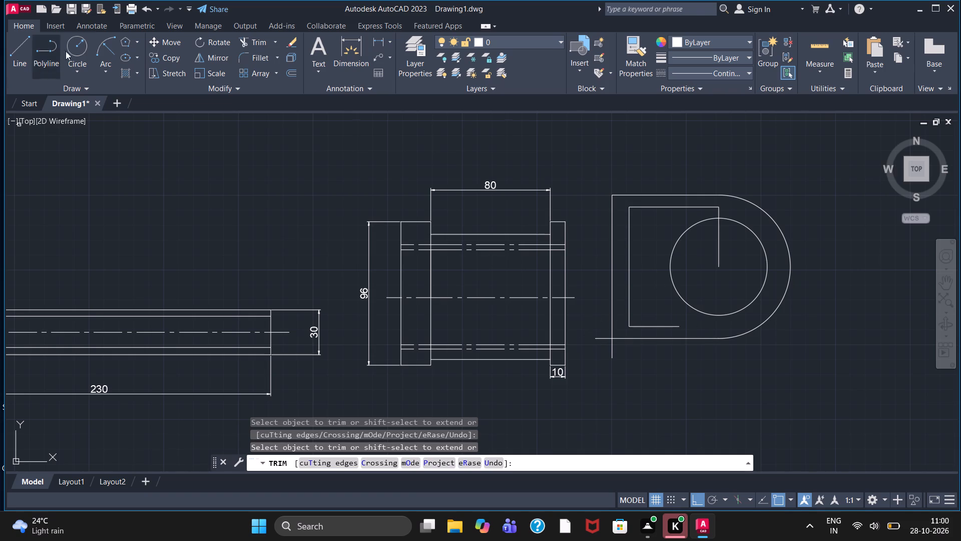
Draw a circle about 80 in diameter, concentric with the diameter 65 circle in the D-shaped end view.
left_click(81, 69)
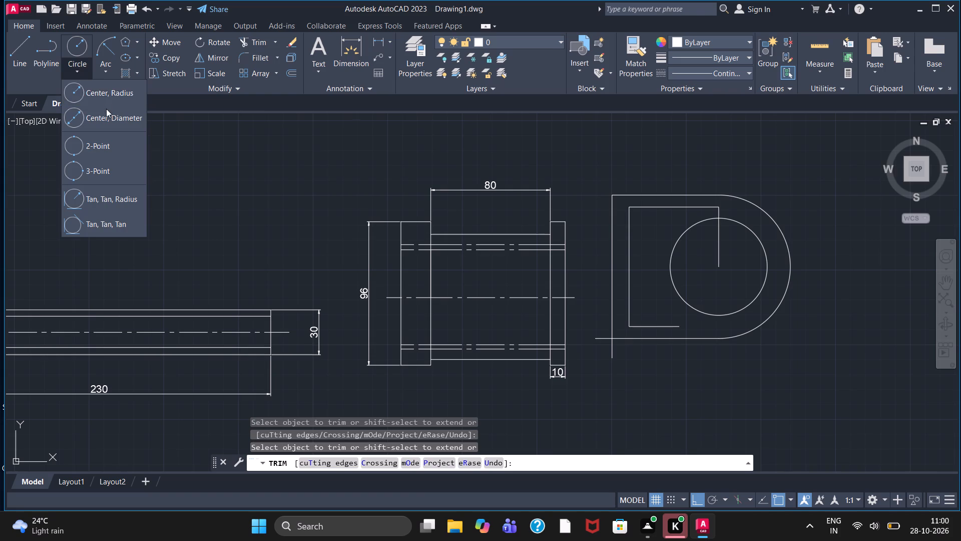
left_click(108, 112)
left_click_drag(719, 263, 719, 258)
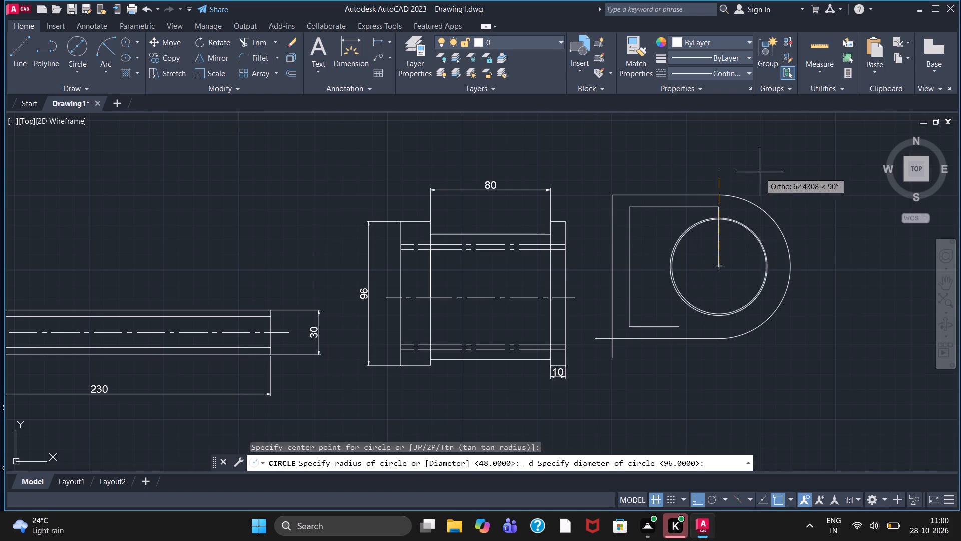
left_click(838, 150)
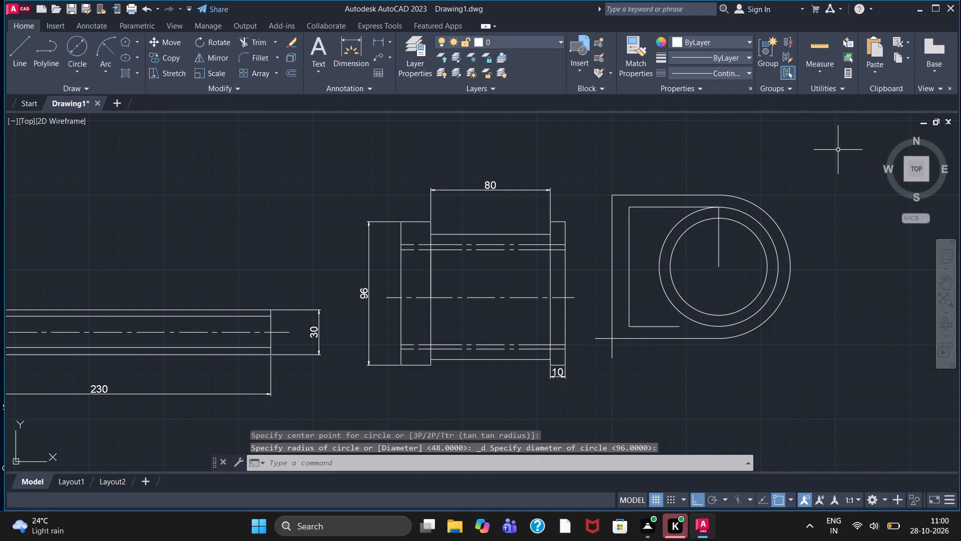
Draw a horizontal line from the diameter 80 circle's bottom quadrant leftward to the free end of the lower inner line.
left_click(15, 57)
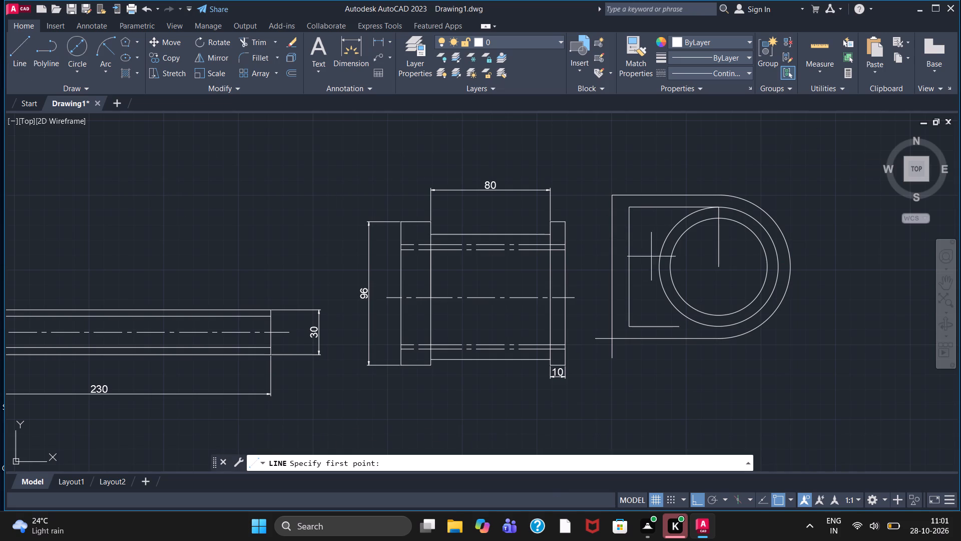
left_click(721, 331)
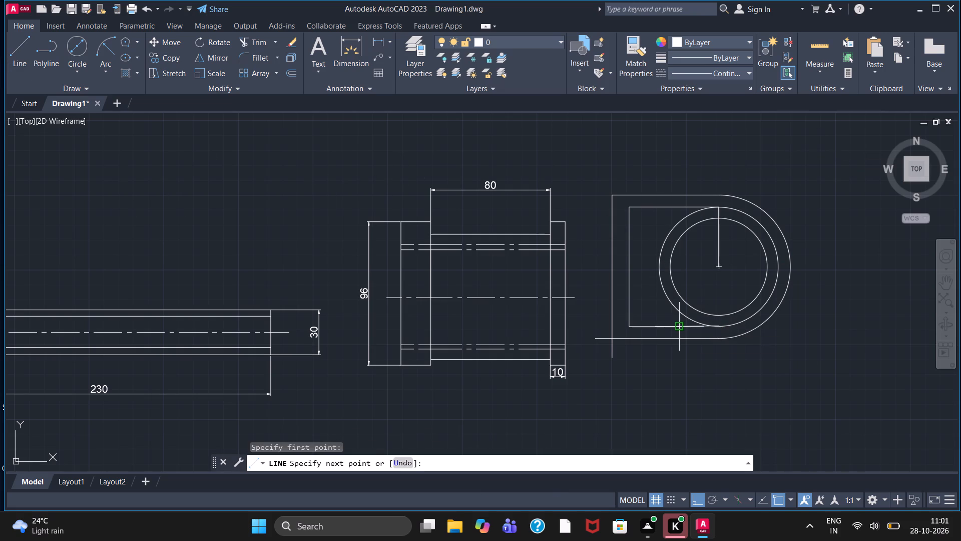
left_click(678, 330)
right_click(678, 330)
left_click(705, 334)
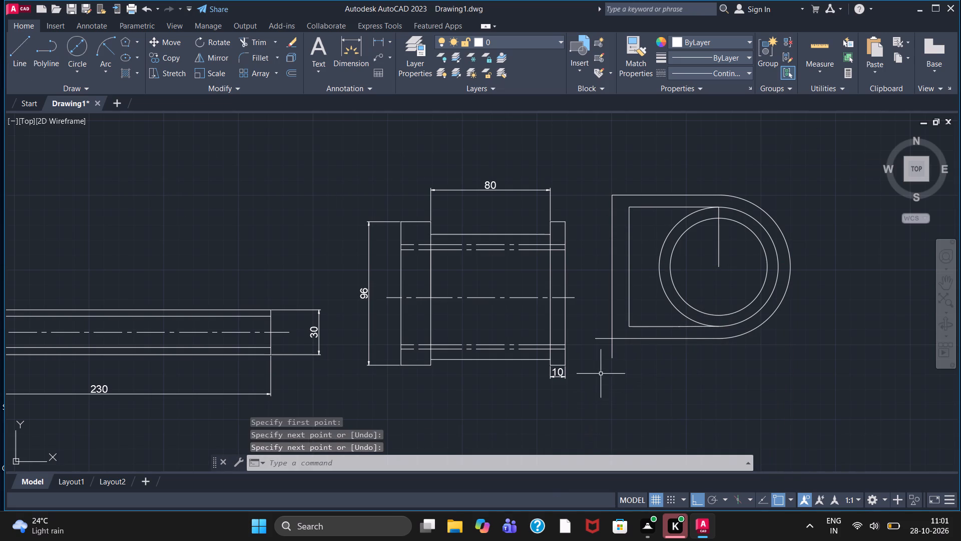
Trim the overhanging line ends at the outer outline's lower-left corner and remove the vertical construction line inside the circles.
left_click(247, 38)
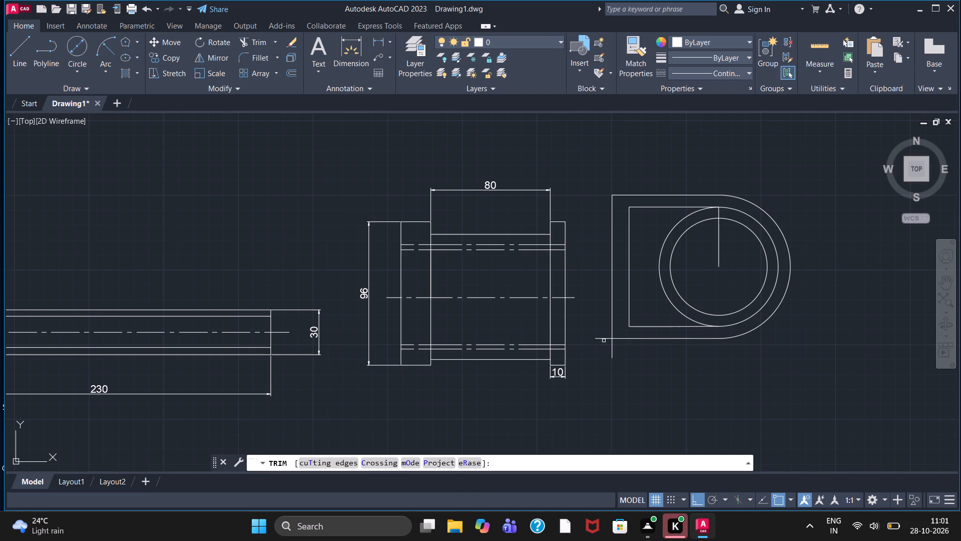
left_click(603, 339)
left_click(614, 354)
scroll(610, 355, "down", 1)
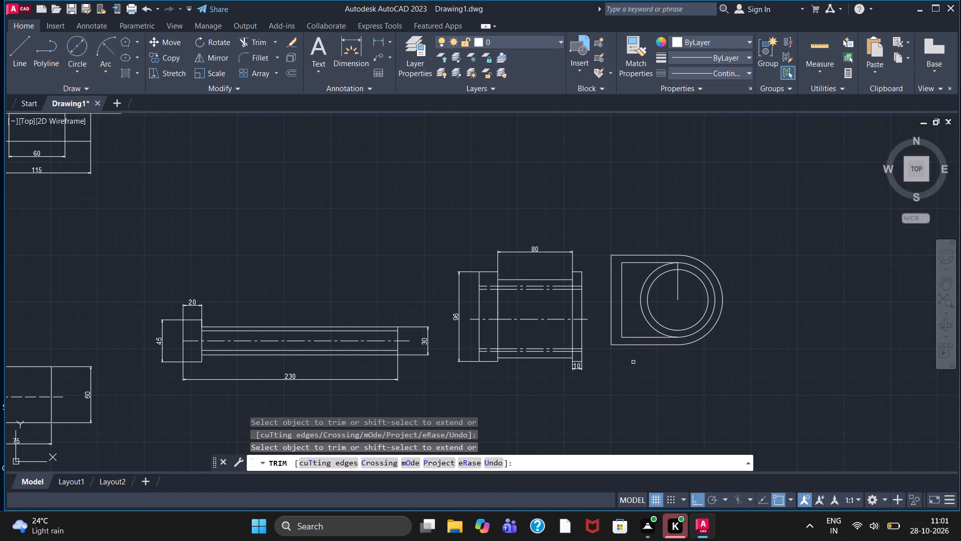
left_click(679, 289)
scroll(676, 272, "up", 2)
left_click(675, 261)
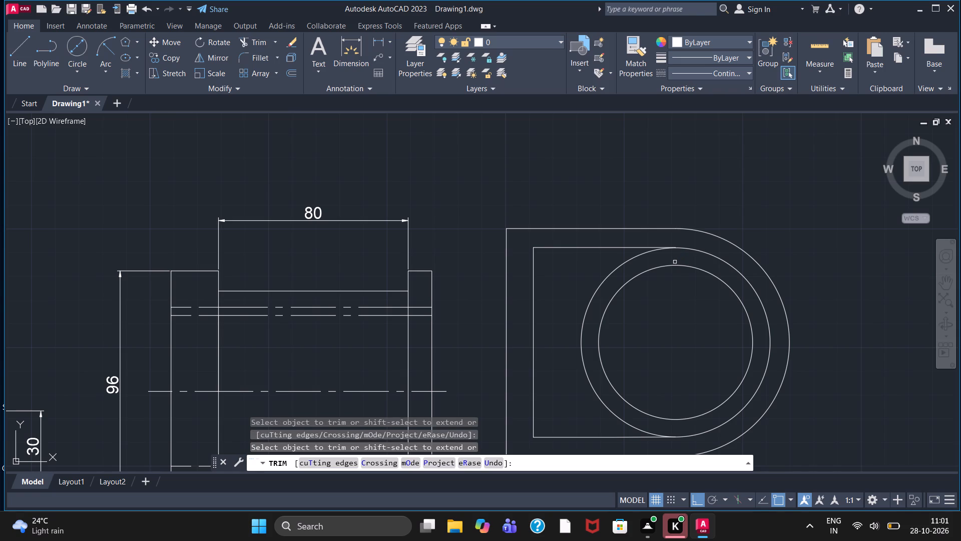
key("Escape")
Add a center mark to the innermost circle of the D-shaped end view.
key("c")
type("mm")
key("Return")
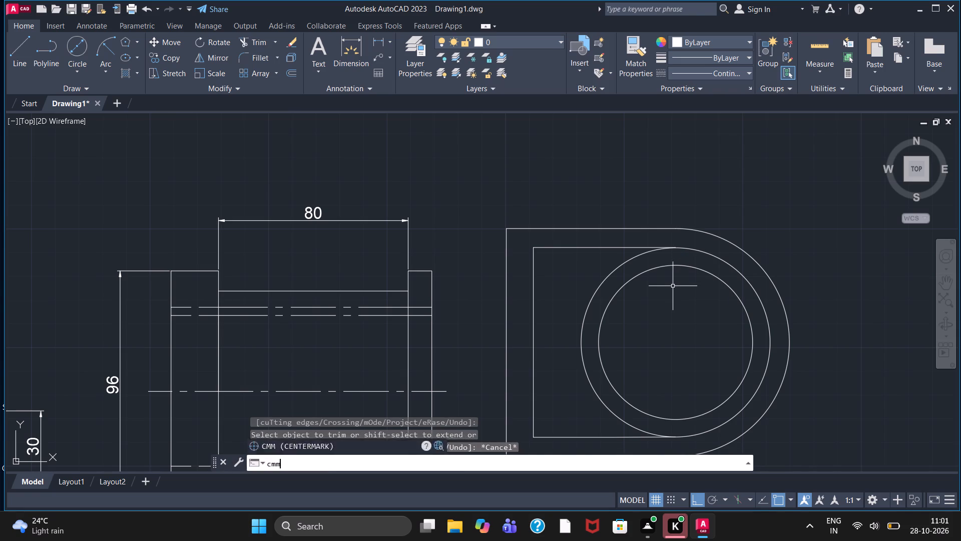
left_click(677, 265)
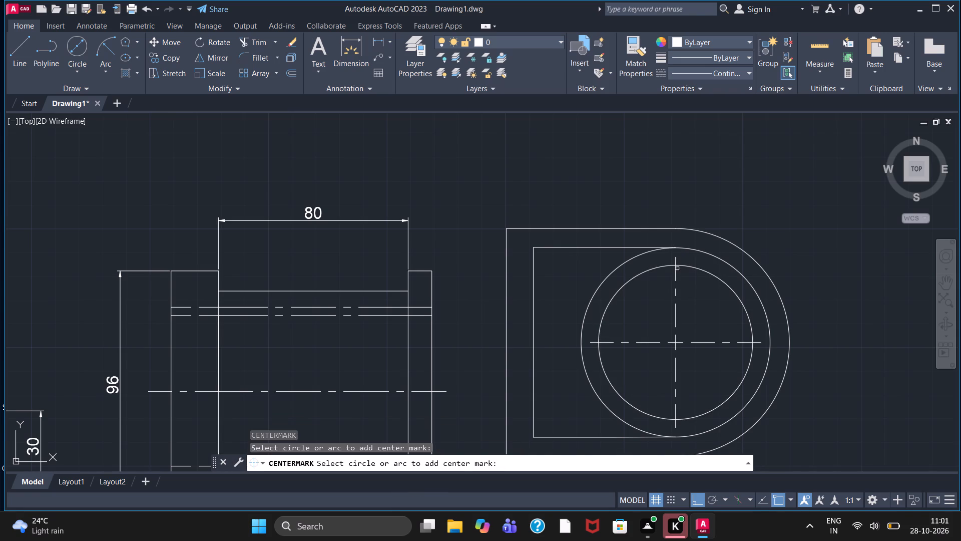
key("Escape")
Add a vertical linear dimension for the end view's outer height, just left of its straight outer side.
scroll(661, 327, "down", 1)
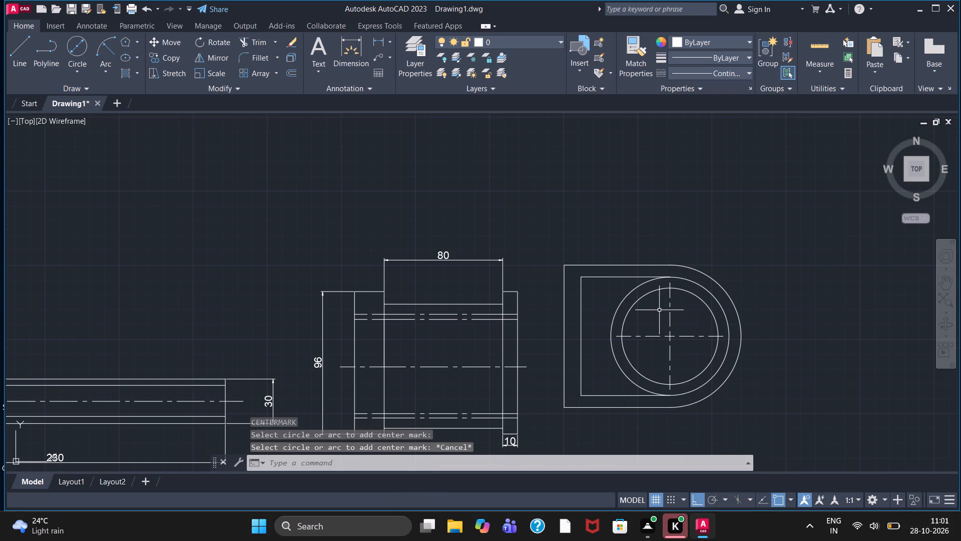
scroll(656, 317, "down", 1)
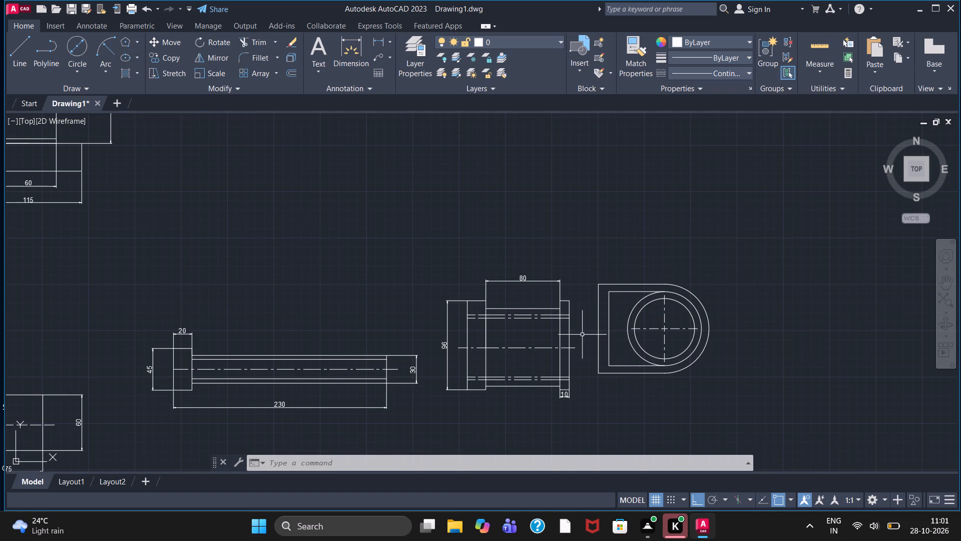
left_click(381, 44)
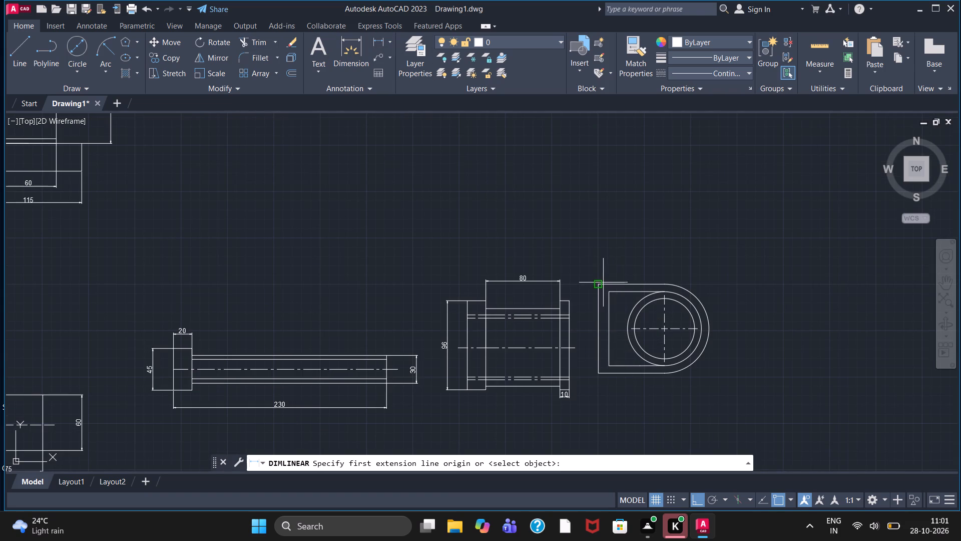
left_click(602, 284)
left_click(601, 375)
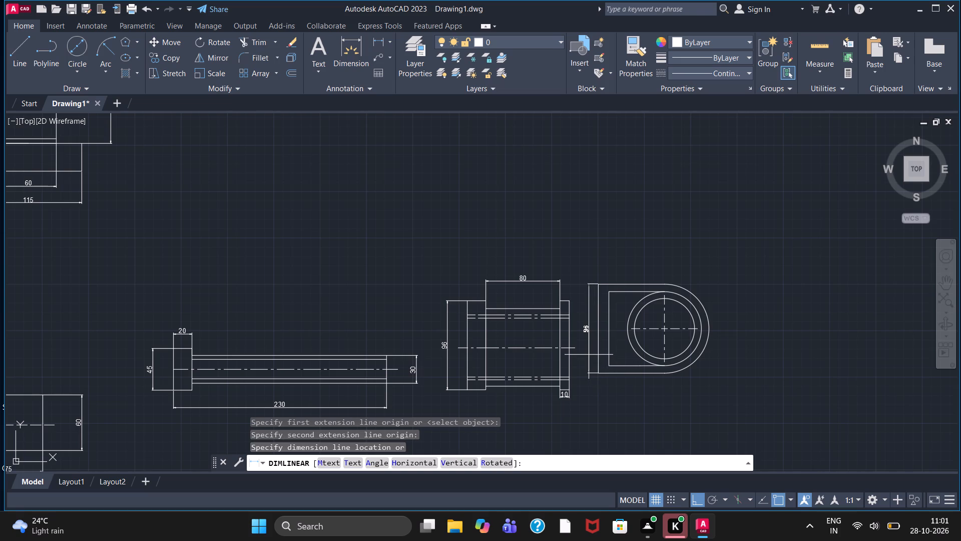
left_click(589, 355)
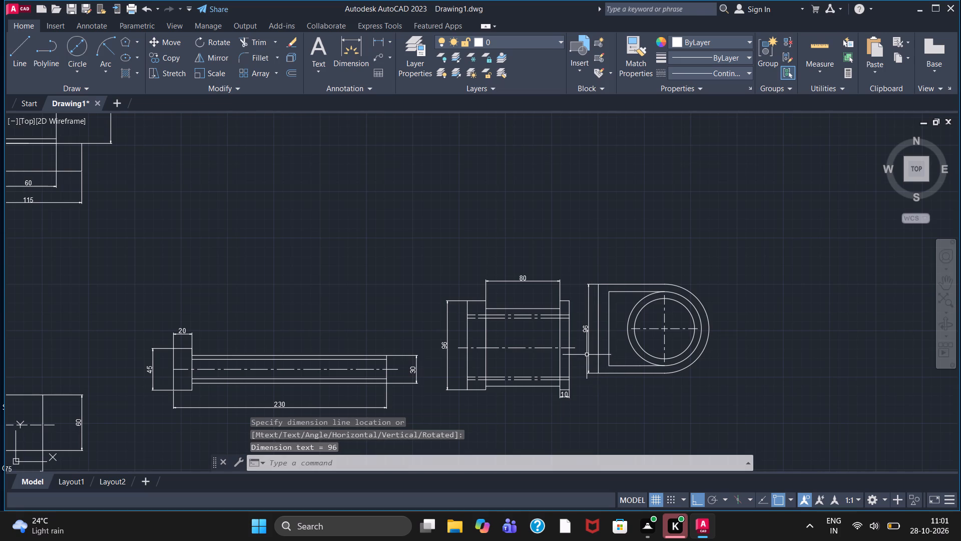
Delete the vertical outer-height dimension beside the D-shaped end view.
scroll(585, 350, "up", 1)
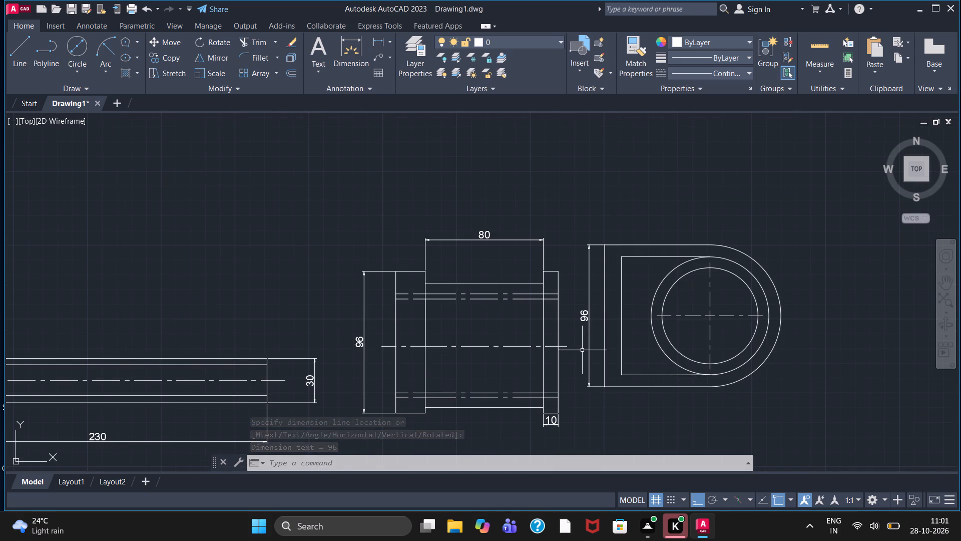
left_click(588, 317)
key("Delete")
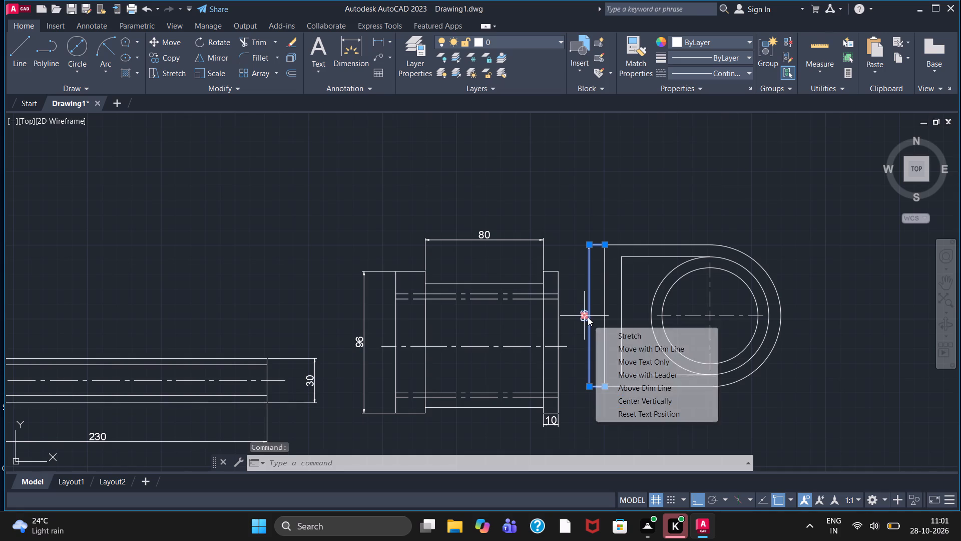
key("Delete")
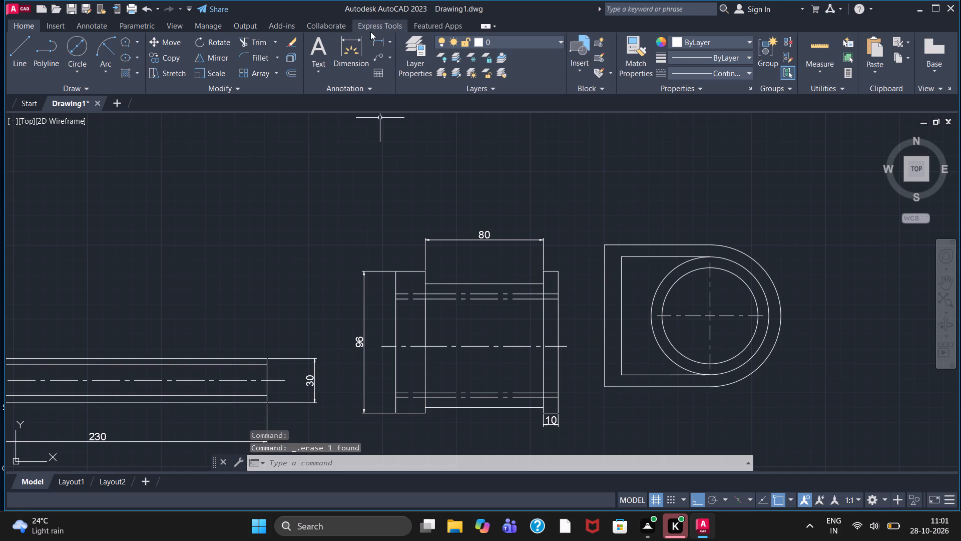
Add a vertical linear dimension for the height of the inner outline's straight side, placed left of the end view.
left_click(376, 38)
left_click(625, 258)
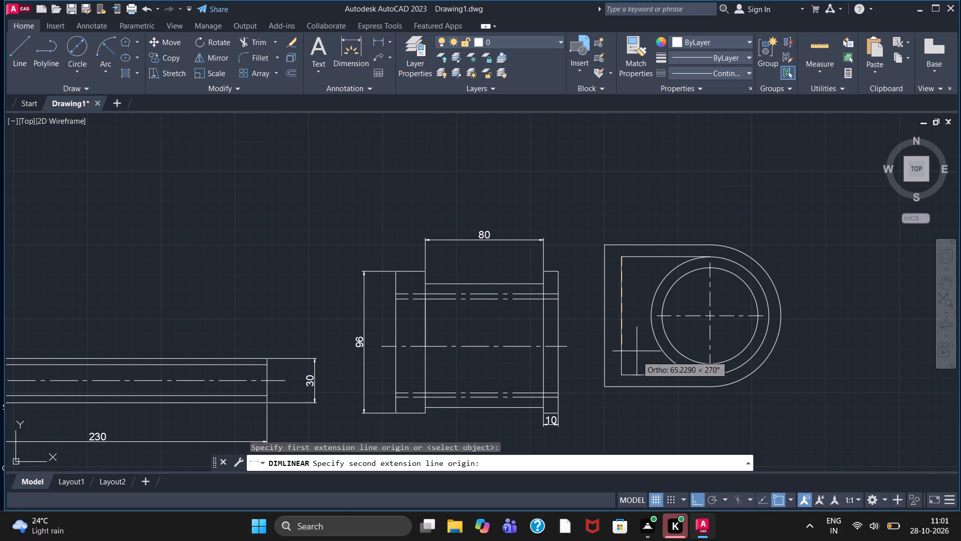
left_click(625, 372)
left_click(587, 349)
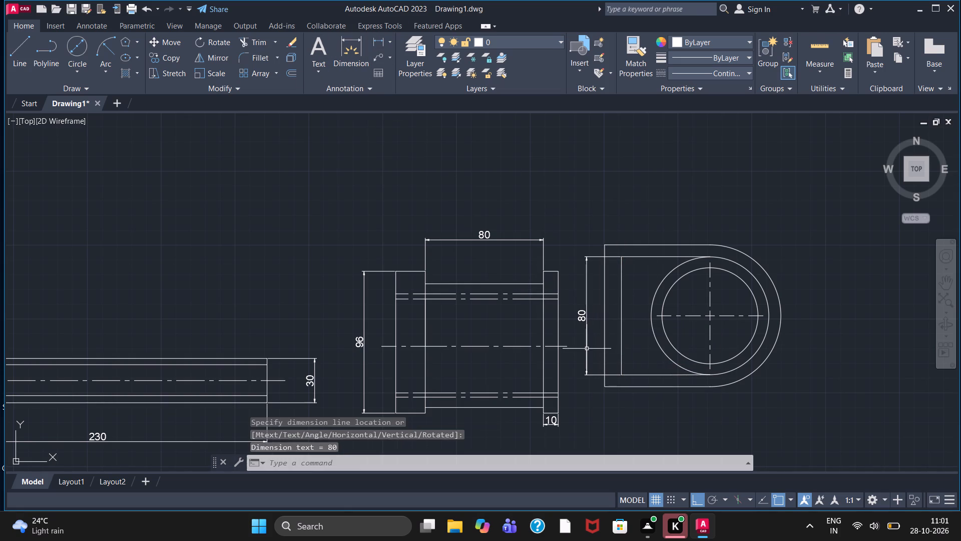
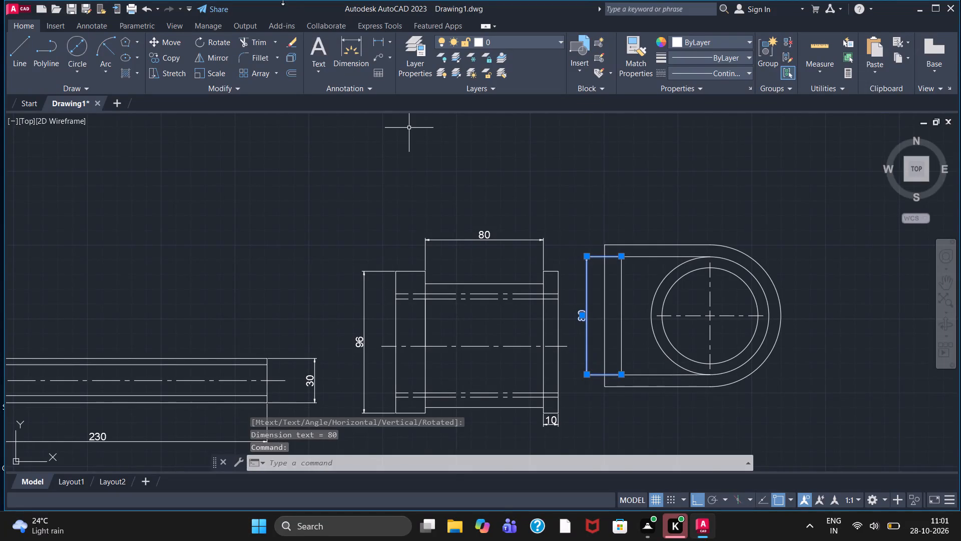
Add a horizontal linear dimension above the D-shaped end view, from its outer top-left corner to the circle center.
left_click(376, 40)
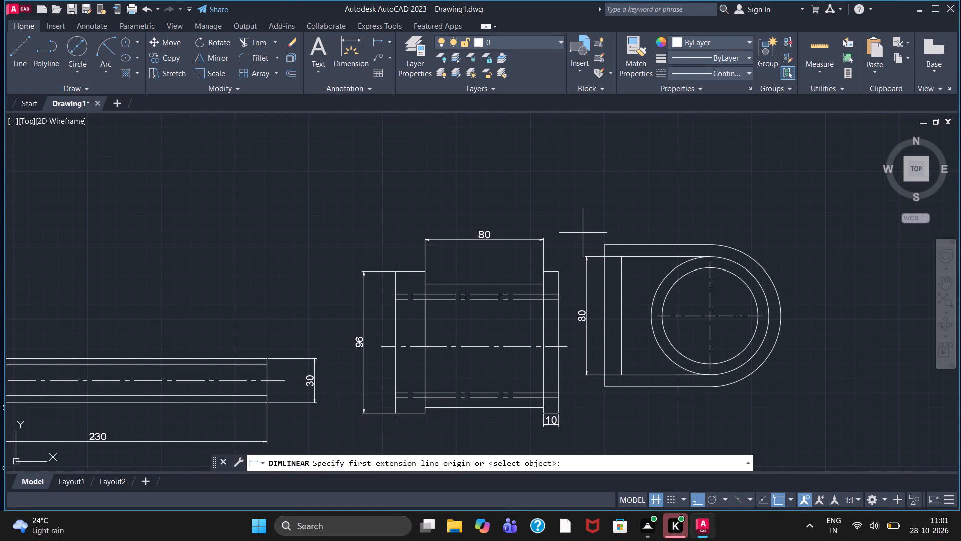
left_click(607, 240)
left_click_drag(713, 313, 710, 302)
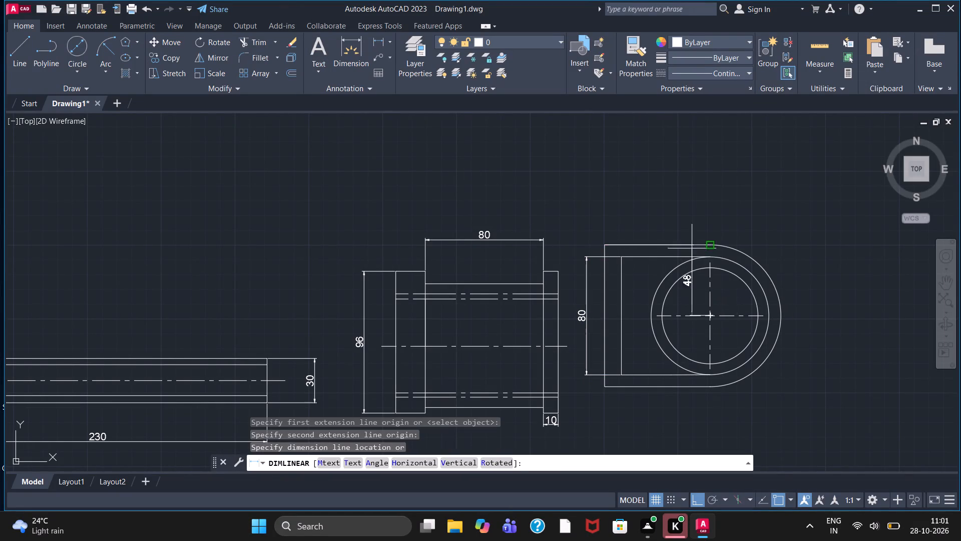
left_click(653, 201)
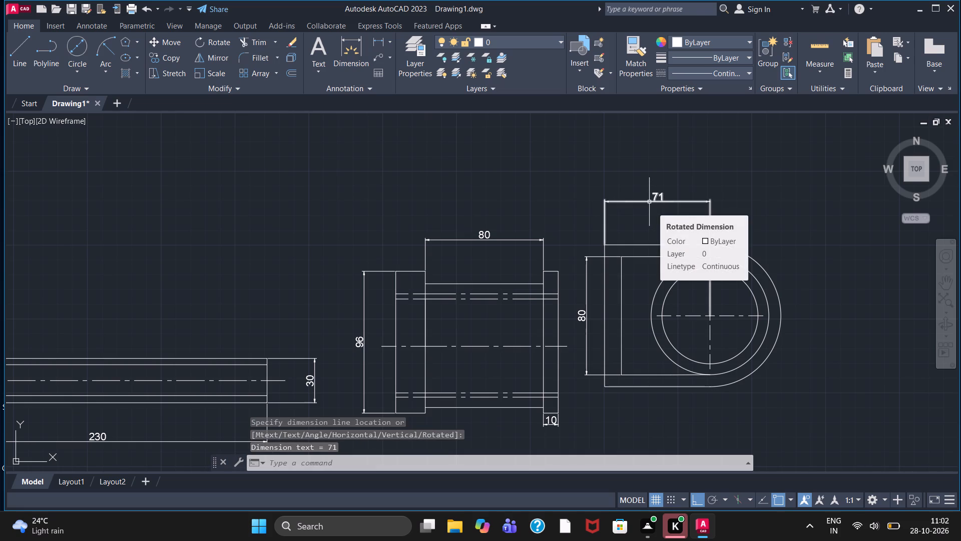
Add a horizontal linear dimension below the end view, from its outer bottom-left corner to where the outer arc starts.
left_click(378, 40)
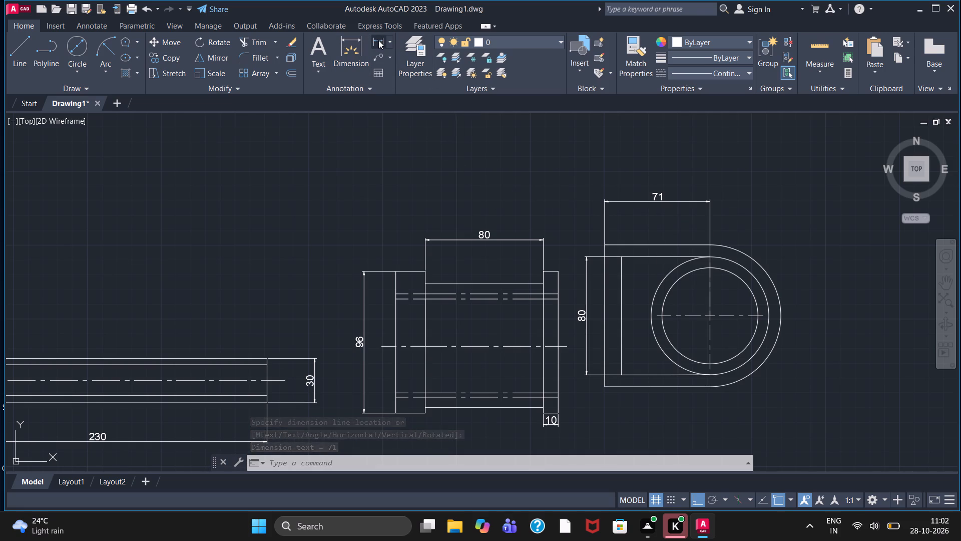
left_click(602, 392)
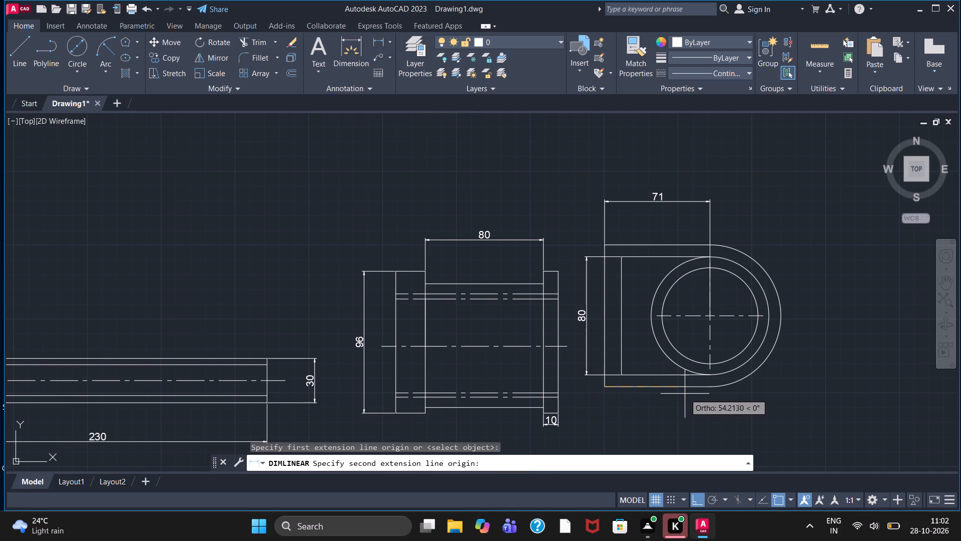
left_click(710, 388)
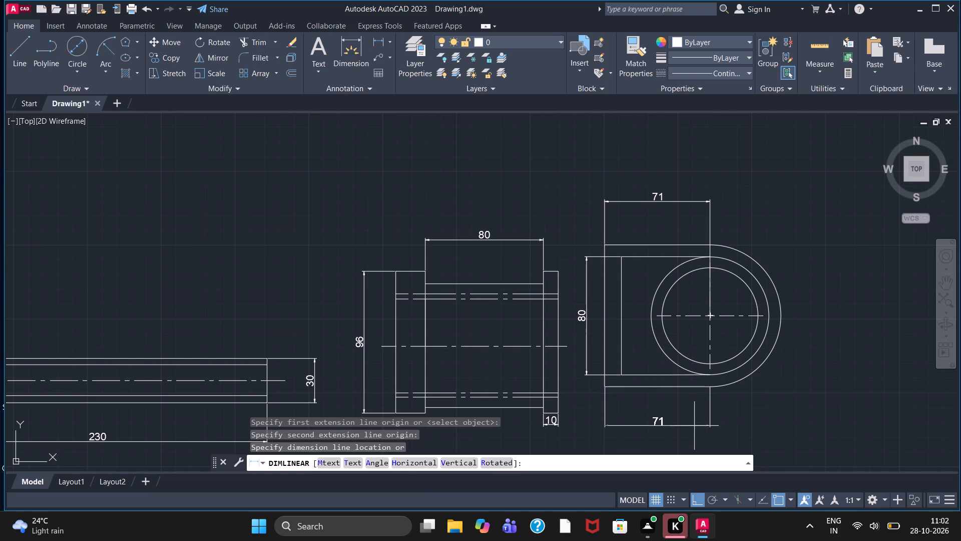
left_click(692, 435)
Add a horizontal linear dimension for the inner outline's straight bottom edge, placed between the end view and the lower outer dimension.
left_click(379, 41)
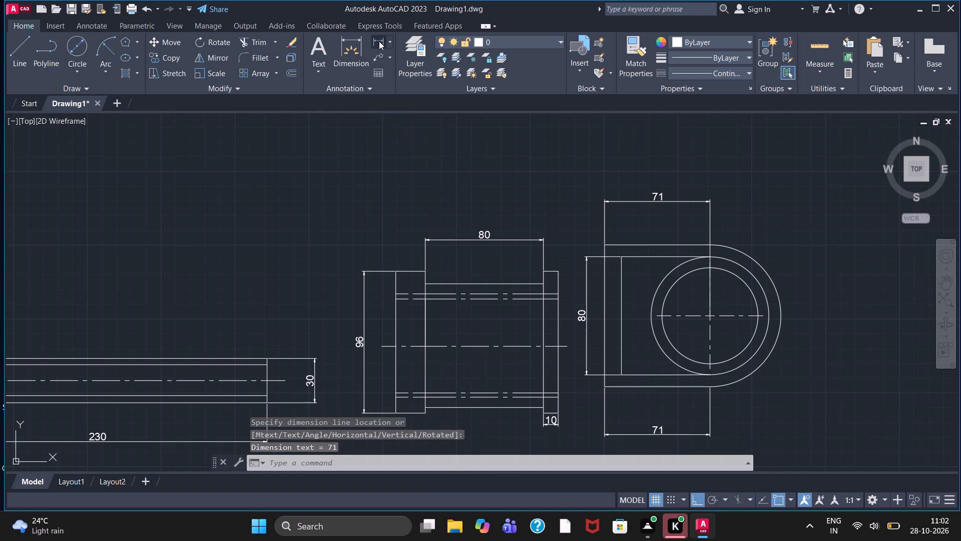
left_click(622, 371)
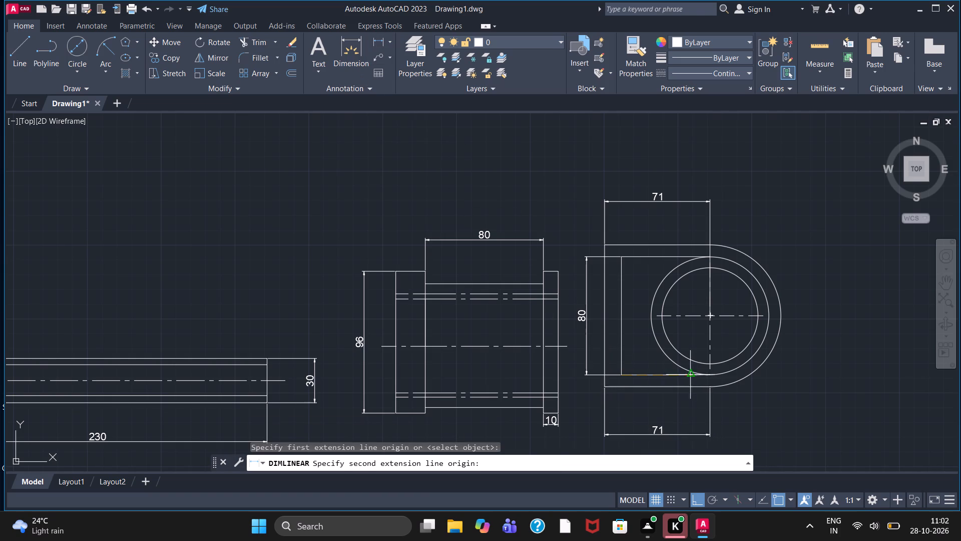
left_click(706, 377)
left_click(656, 412)
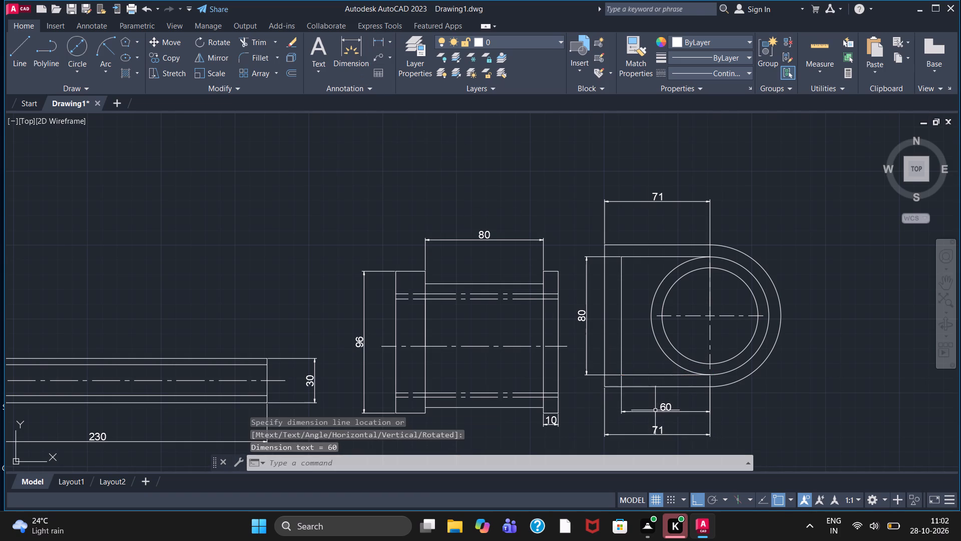
Add a radius dimension to the end view's outer arc, with its text outside the upper right of the arc.
left_click(393, 44)
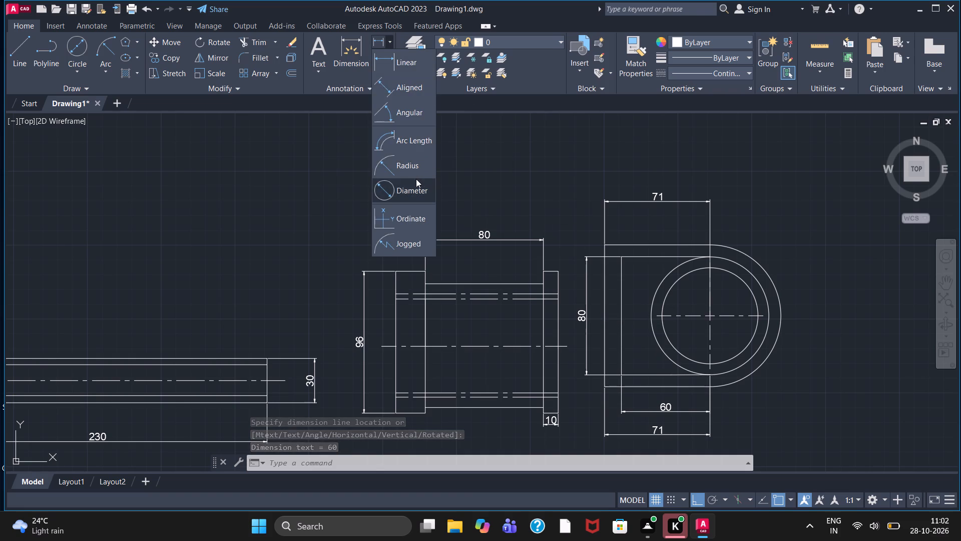
left_click(415, 168)
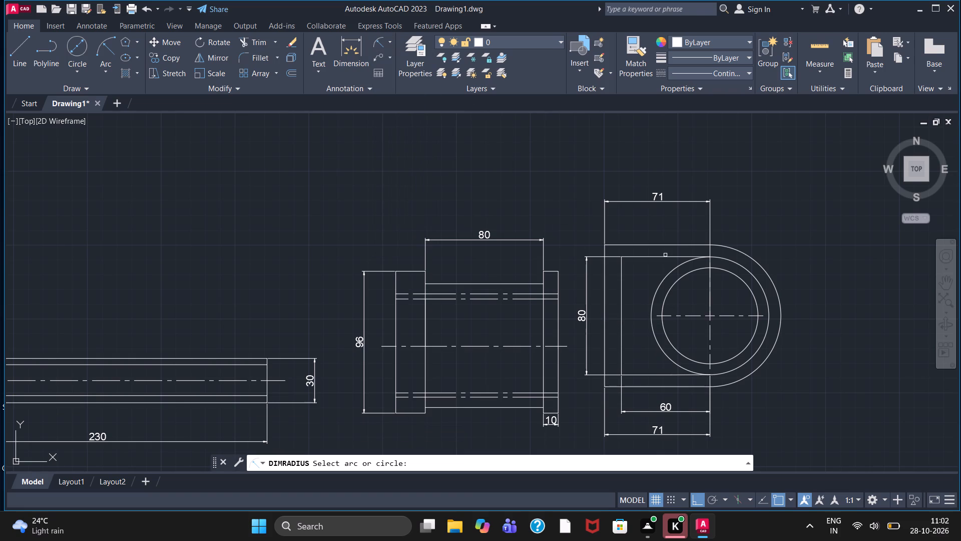
left_click(769, 279)
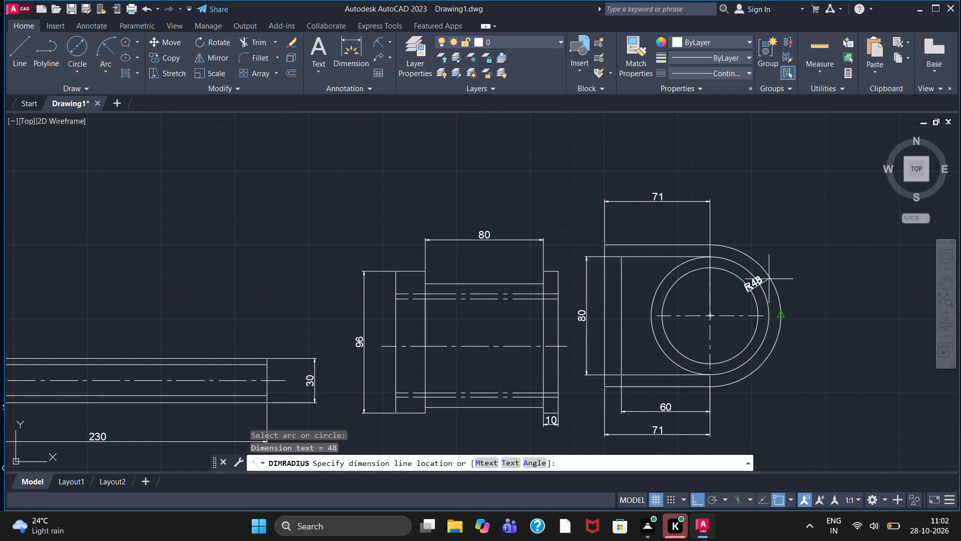
left_click(793, 234)
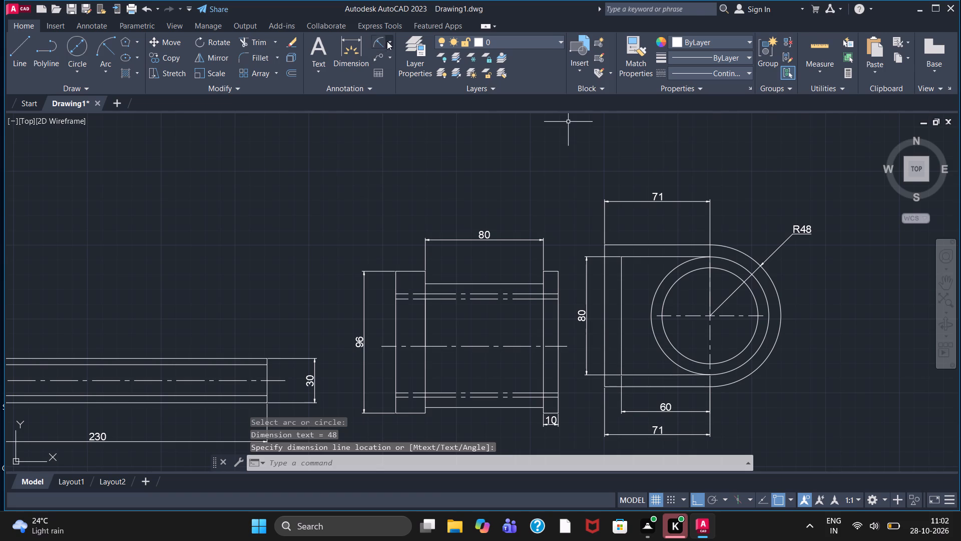
Add a diameter dimension to the innermost circle of the end view, with its text above the outline.
left_click(387, 41)
left_click(406, 182)
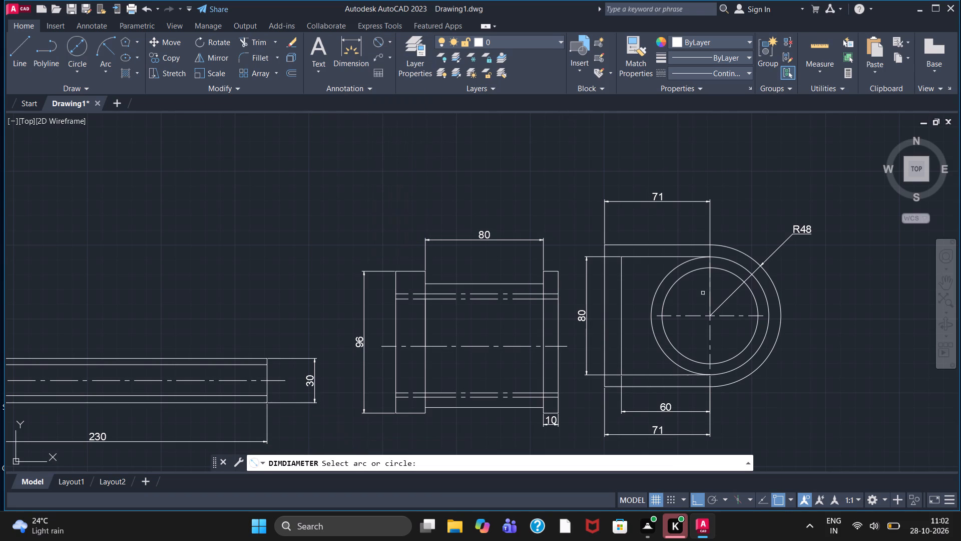
left_click(730, 273)
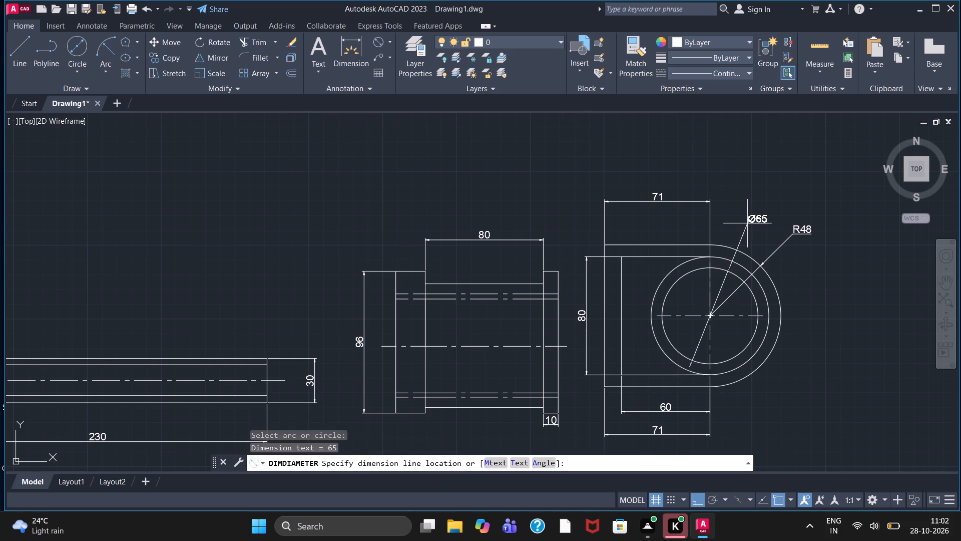
left_click(749, 223)
Review the full layout of all the dimensioned part views in the drawing.
scroll(739, 223, "down", 1)
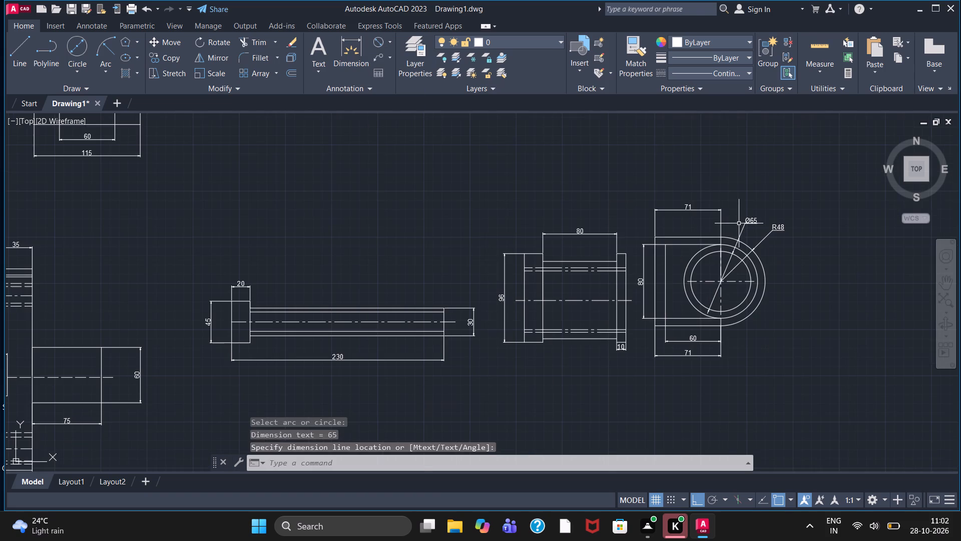
scroll(736, 249, "down", 1)
middle_click_drag(678, 194, 684, 218)
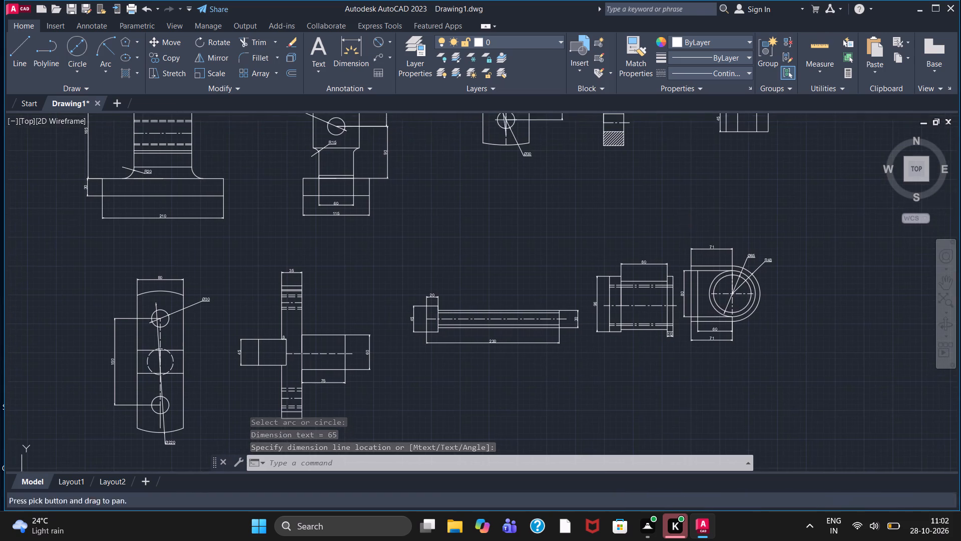
scroll(684, 218, "down", 2)
middle_click_drag(691, 214, 598, 256)
scroll(599, 257, "up", 1)
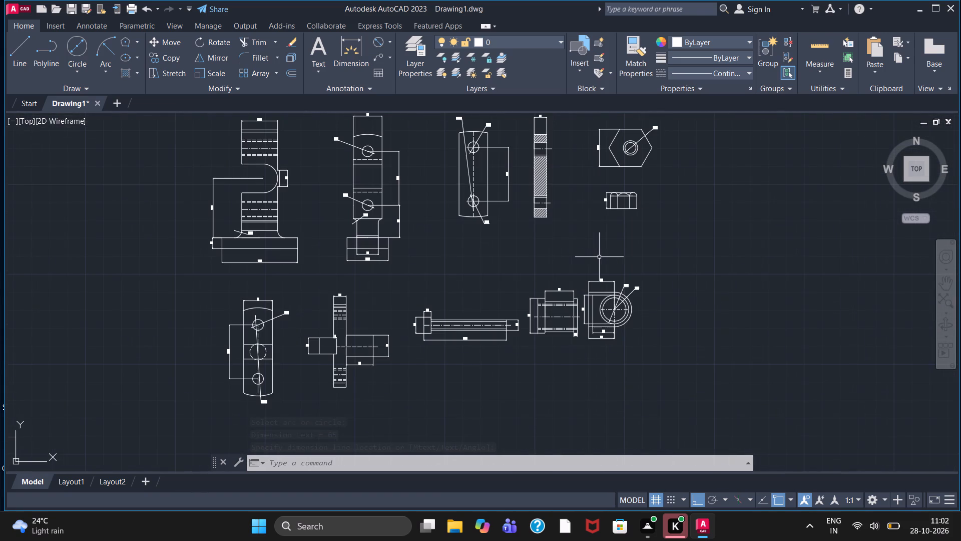
scroll(599, 257, "down", 1)
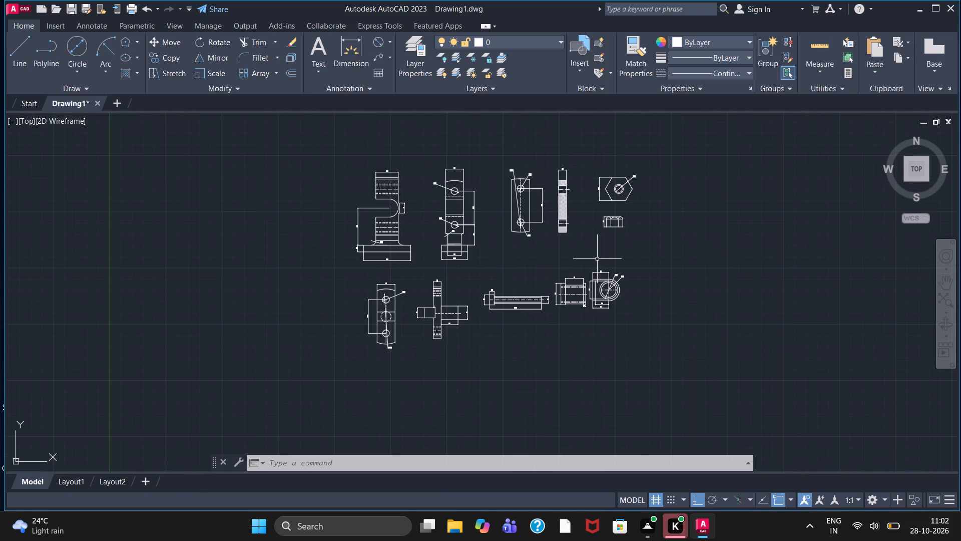
scroll(596, 259, "up", 1)
scroll(596, 259, "down", 1)
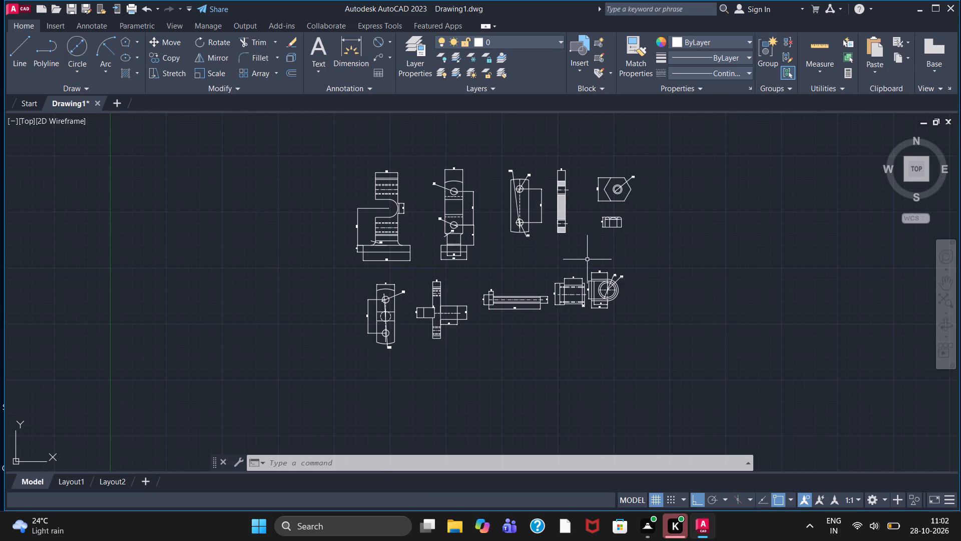
Save the drawing in the Documents folder as Crosshead Assembly.dwg, in AutoCAD 2018 Drawing format.
key("ctrl+s")
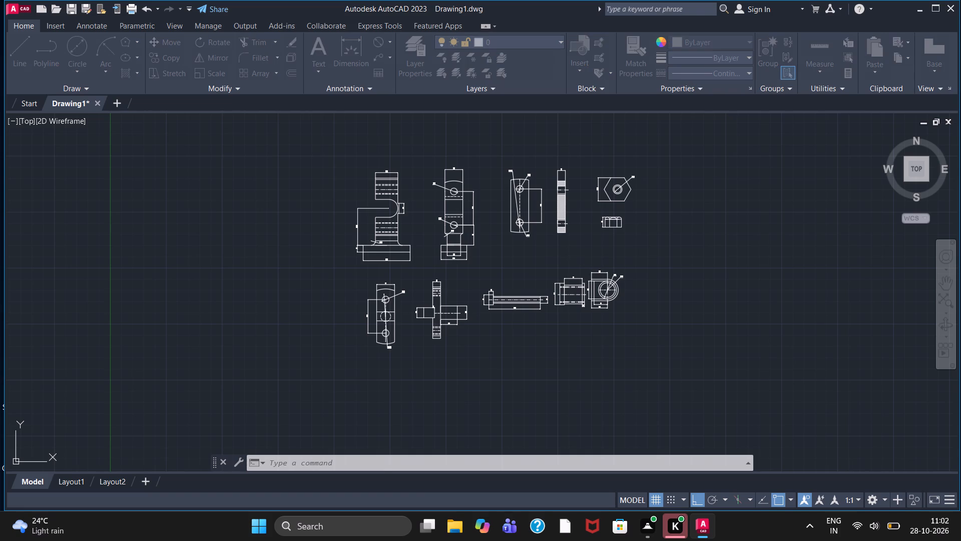
left_click(430, 376)
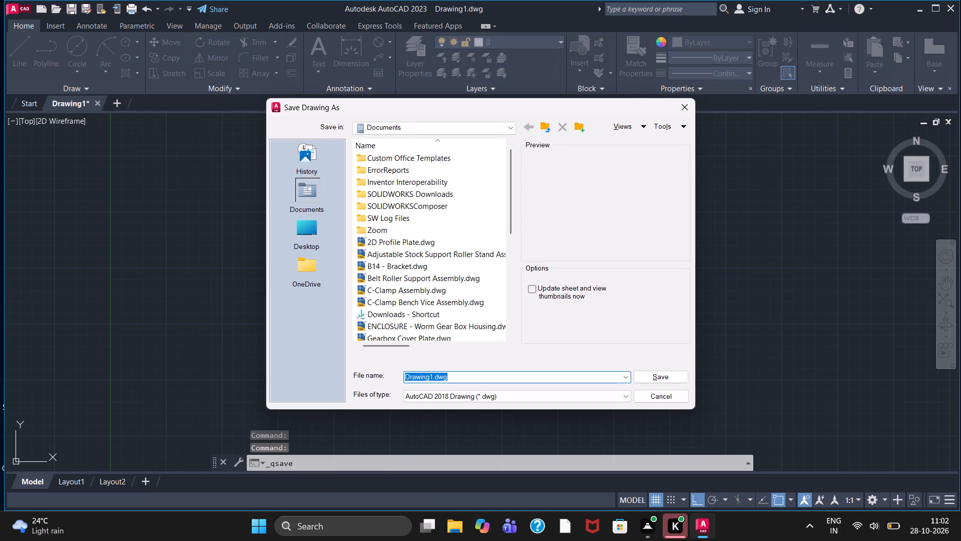
left_click(433, 376)
left_click_drag(385, 376, 370, 376)
left_click_drag(432, 374, 387, 374)
key("BackSpace")
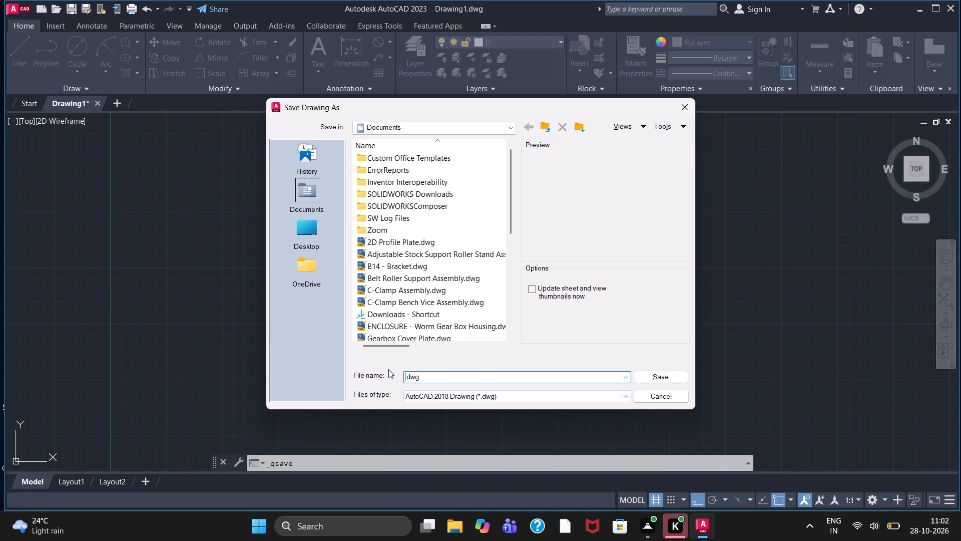
key("ctrl+v")
left_click(648, 379)
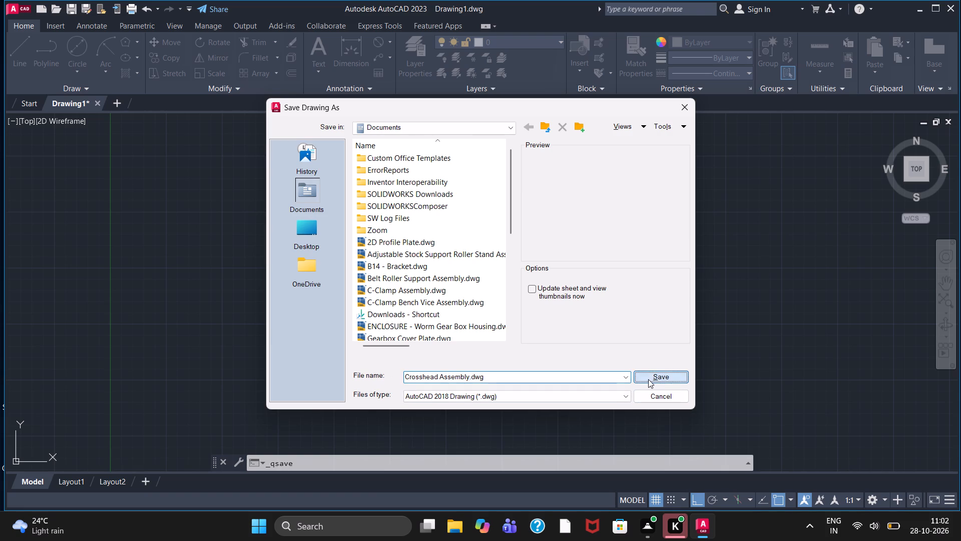